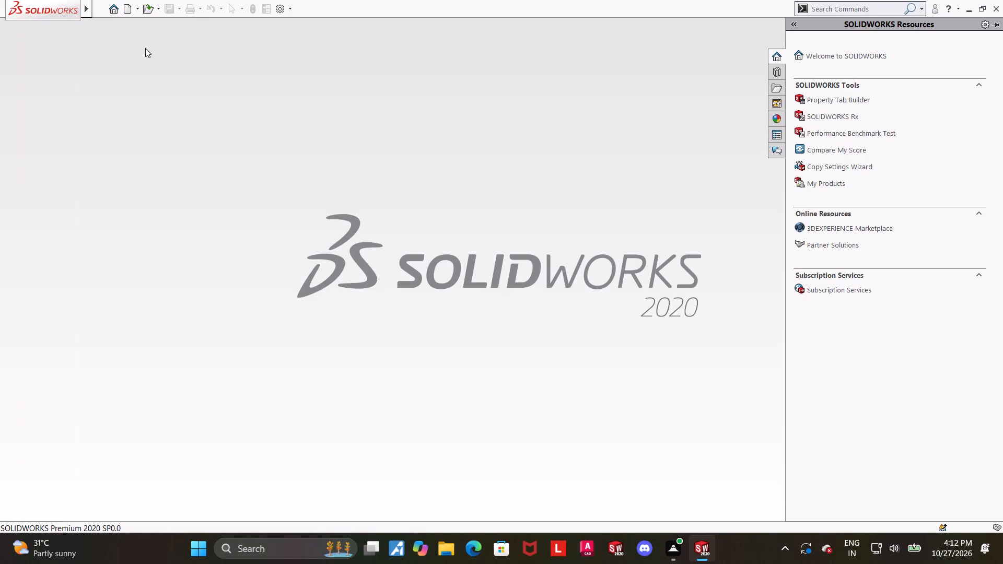
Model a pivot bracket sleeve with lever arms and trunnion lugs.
Create a new part document.
click(128, 11)
double_click(271, 273)
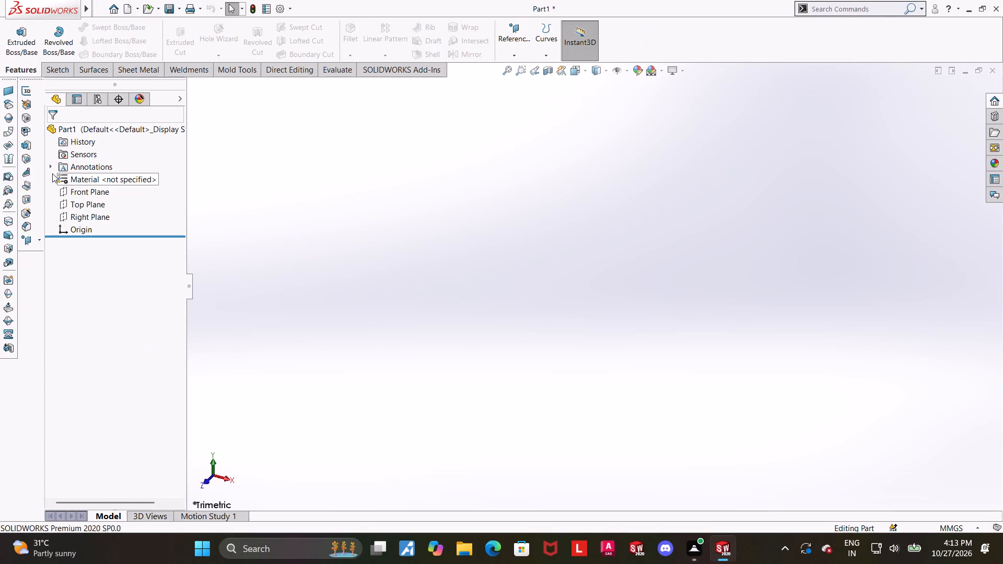
Start a sketch on the Top Plane and draw a circle about 80 mm in diameter centred on the origin.
click(84, 206)
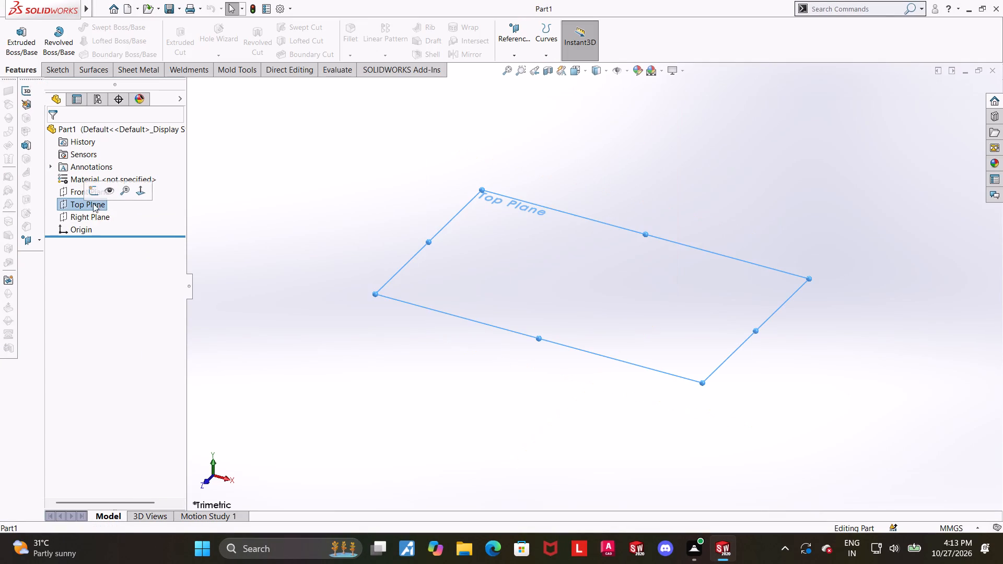
click(94, 192)
click(115, 28)
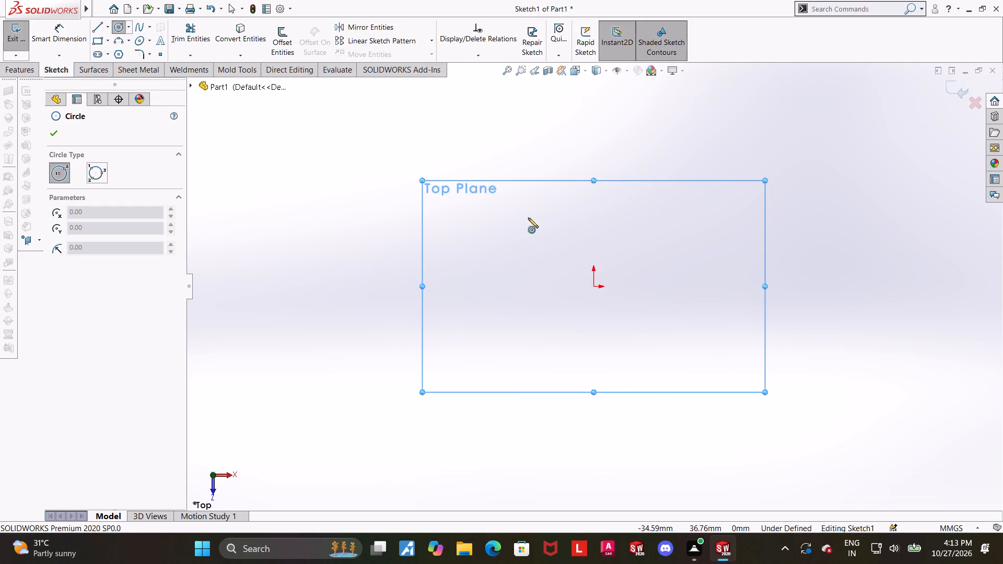
click(595, 286)
click(632, 220)
key(Escape)
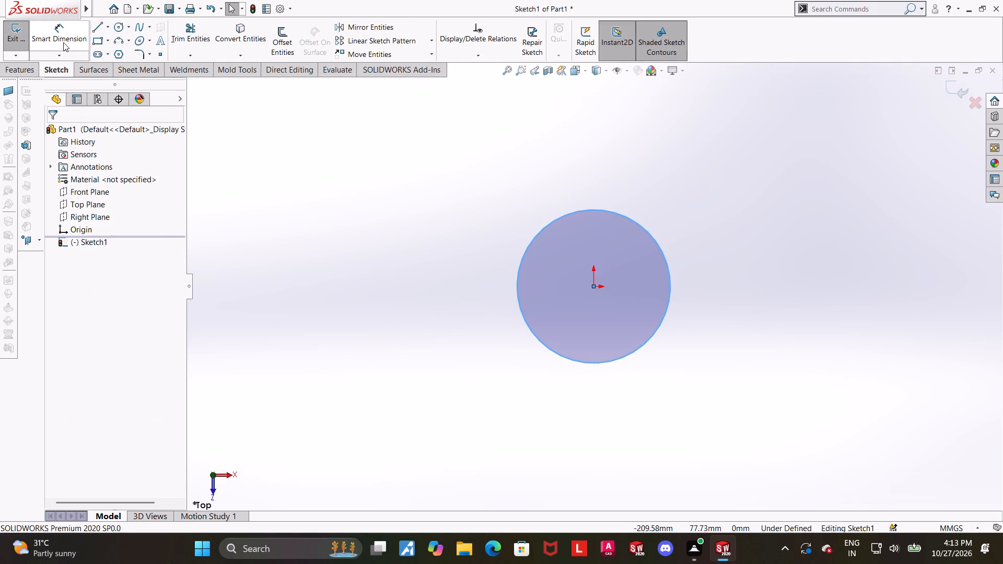
Dimension the circle at the origin with a diameter of 37*2, giving 74 mm.
click(63, 42)
scroll(392, 196, up, 1)
scroll(550, 212, down, 1)
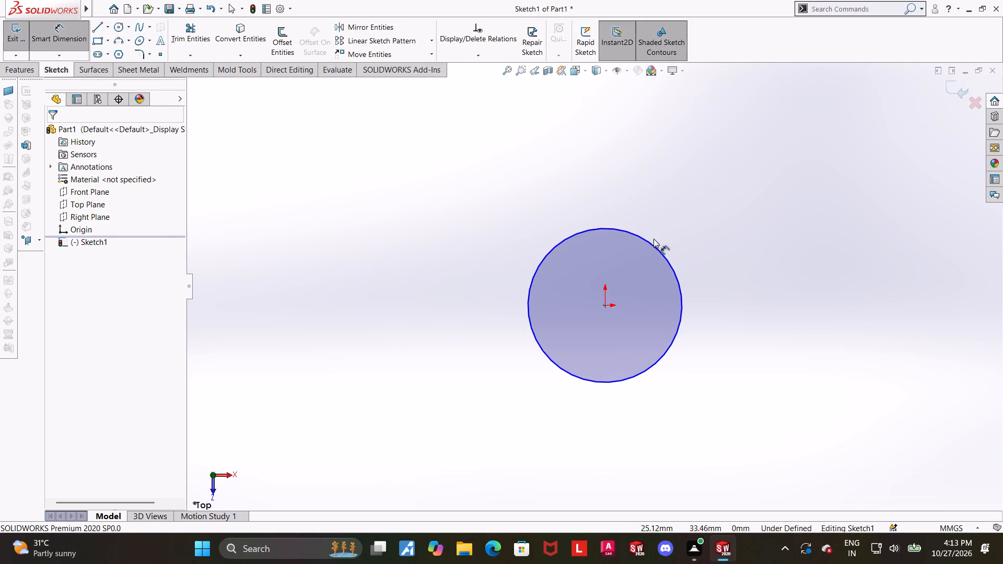
click(654, 242)
click(678, 182)
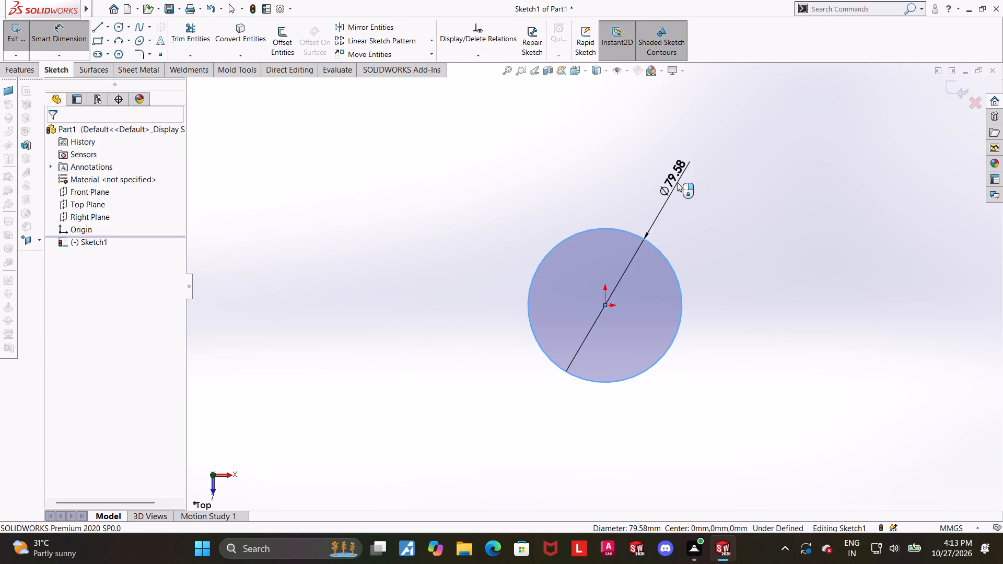
key(4)
key(BackSpace)
text(37)
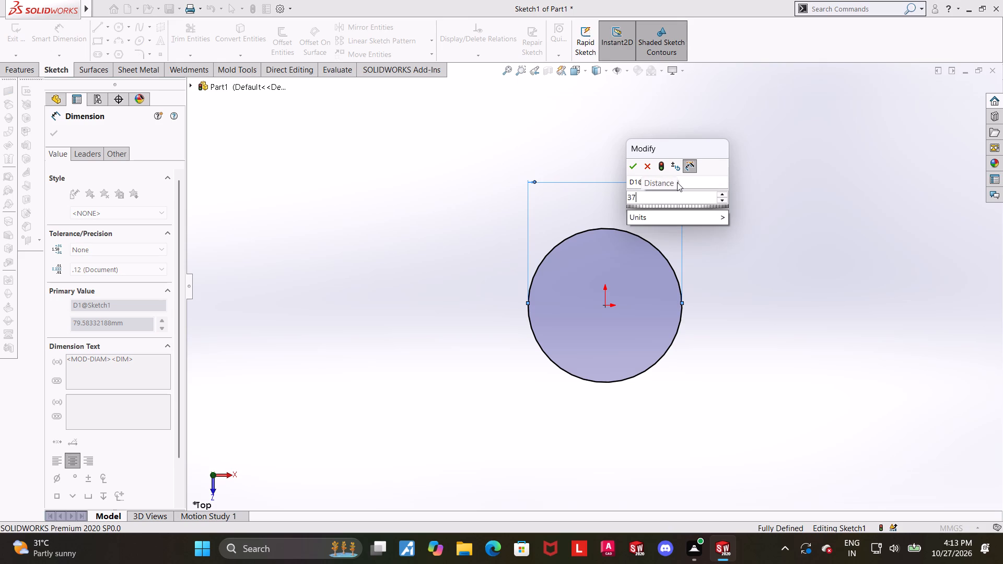
text(*2)
key(Return)
key(Escape)
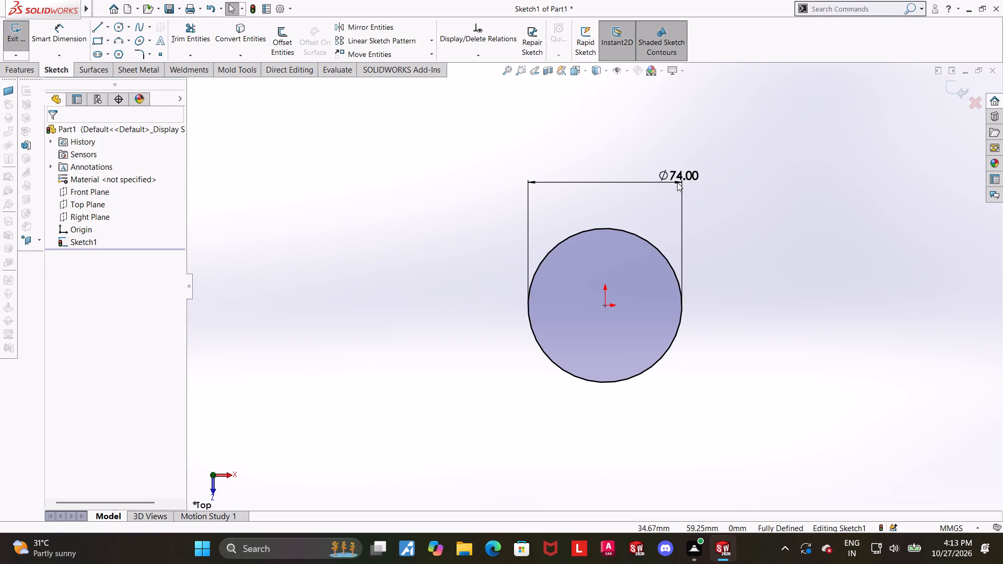
click(417, 114)
Draw a circle about 23 mm in diameter, level with the origin and about 141 mm away on the negative X side.
click(122, 28)
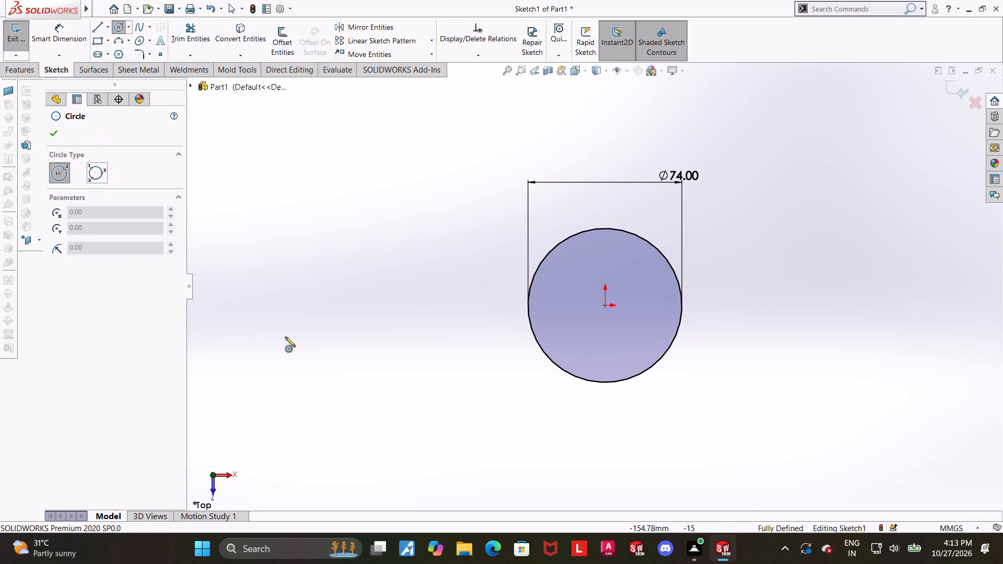
click(312, 305)
click(335, 305)
key(Escape)
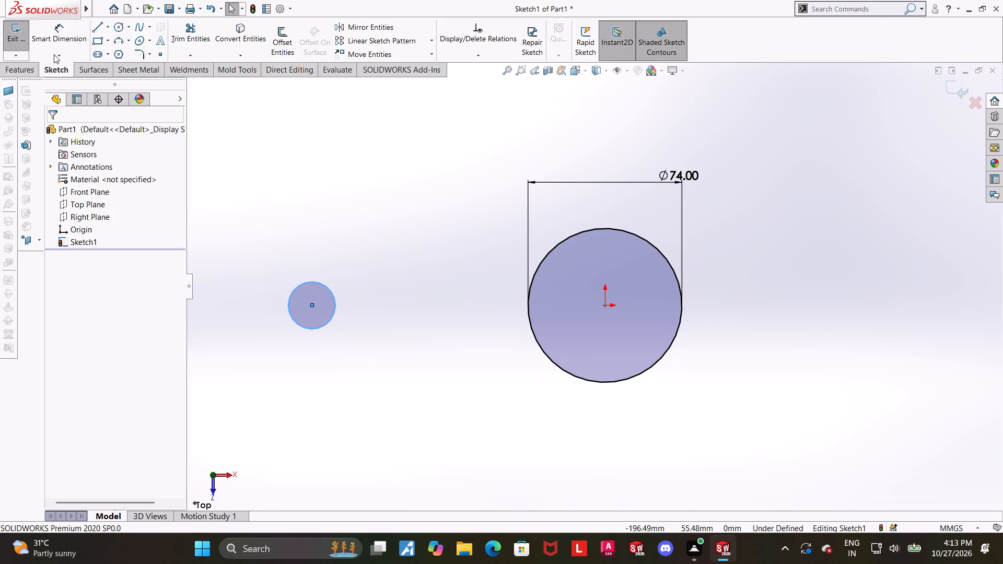
Dimension the smaller circle with a diameter of 16*2, giving 32 mm.
click(50, 45)
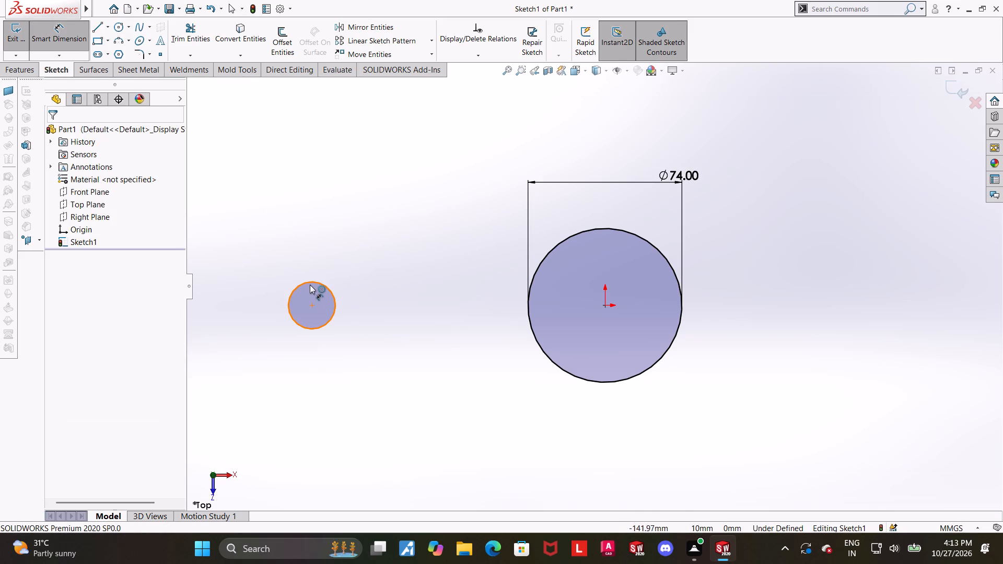
click(310, 285)
click(291, 226)
key(1)
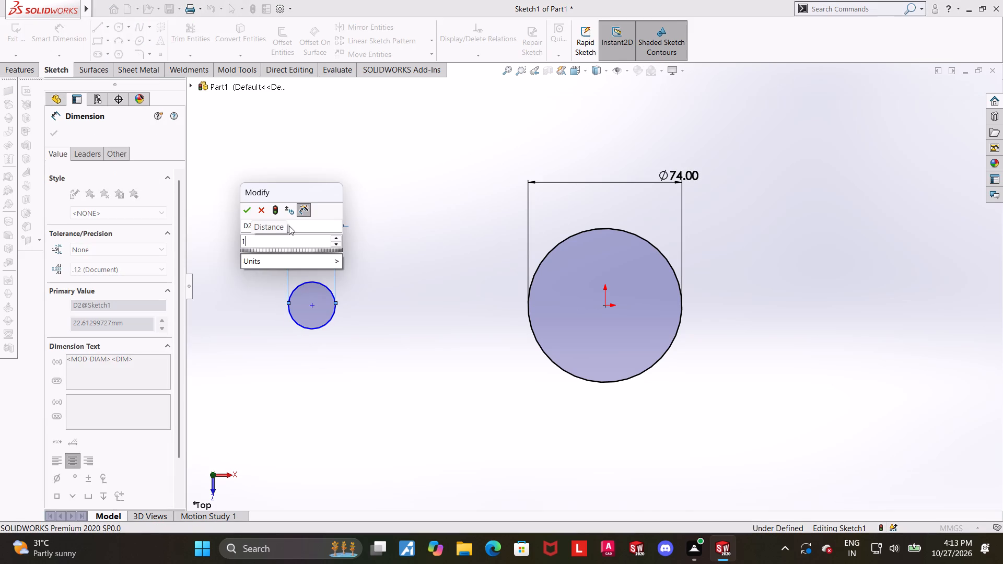
key(6)
text(*2)
key(Return)
key(Escape)
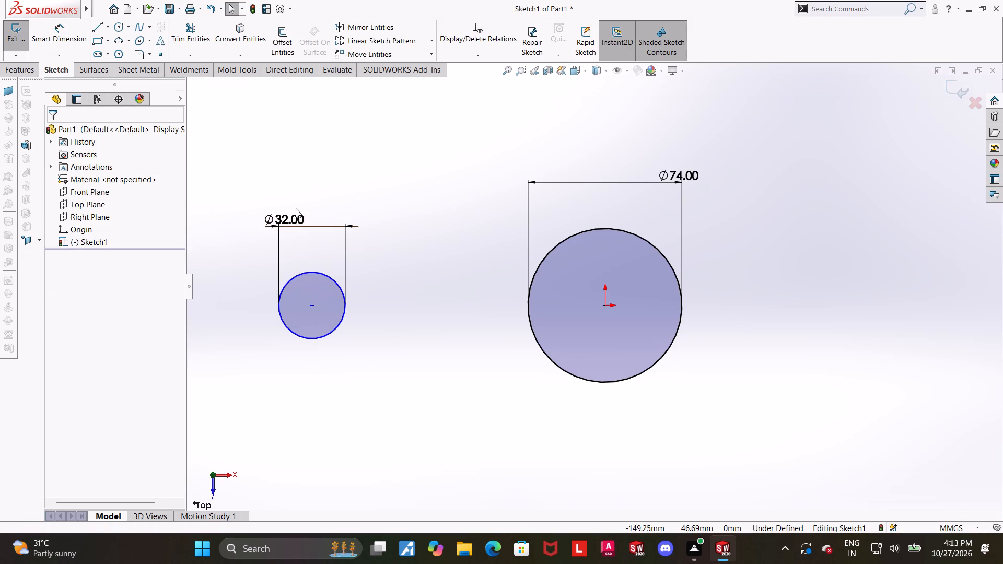
Draw an upper and a lower line connecting the small circle to the large circle.
click(97, 31)
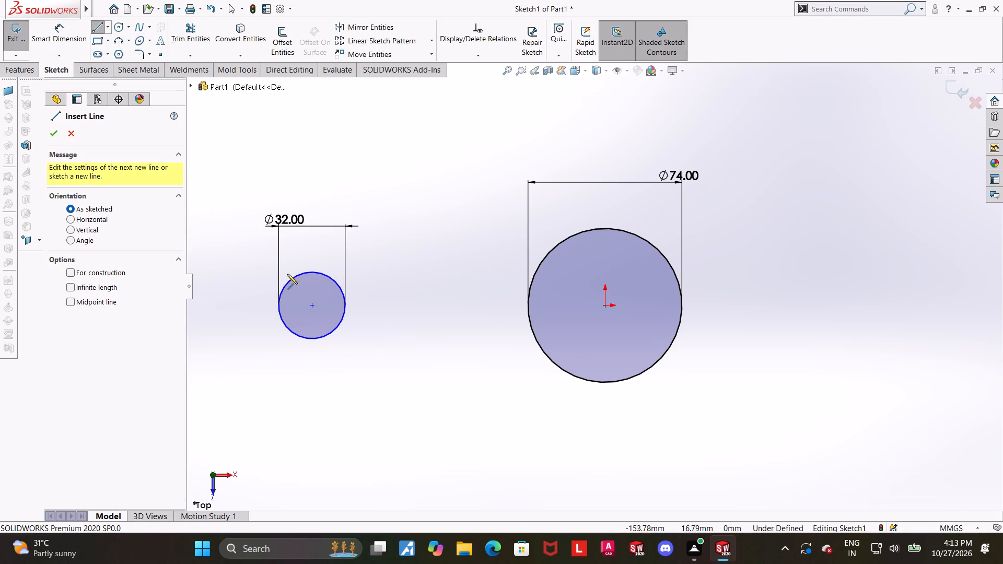
click(291, 280)
click(622, 231)
key(Escape)
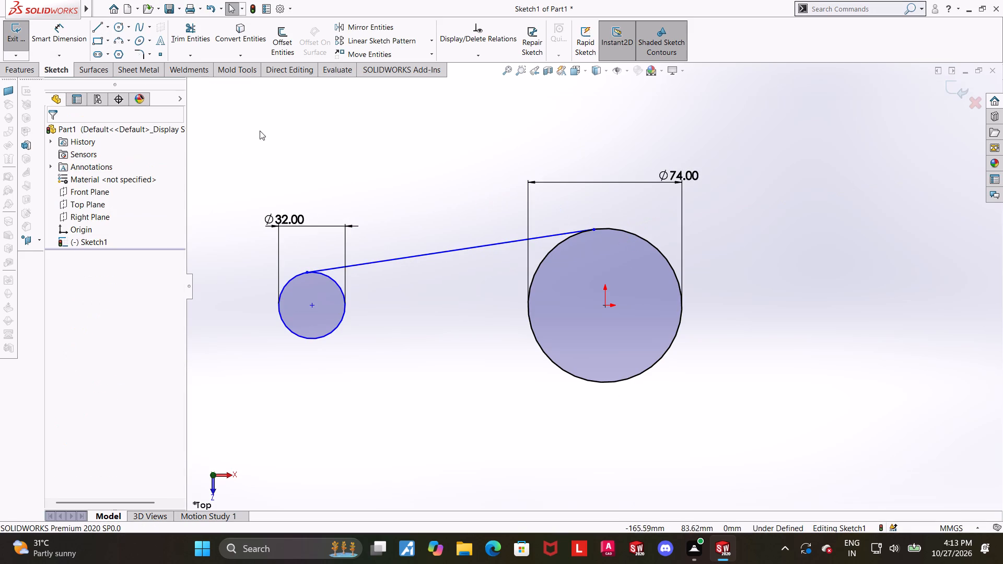
click(103, 28)
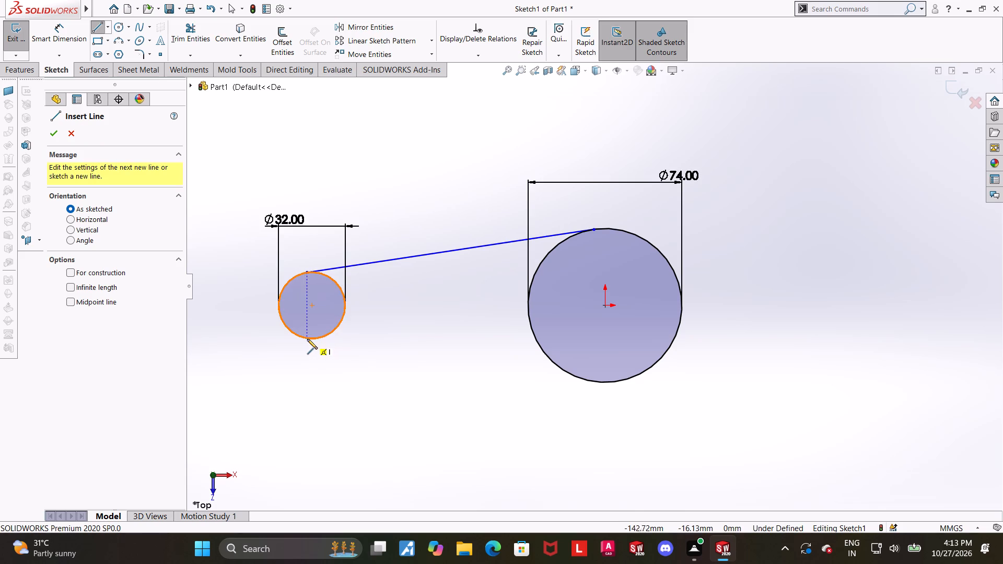
click(305, 339)
click(587, 381)
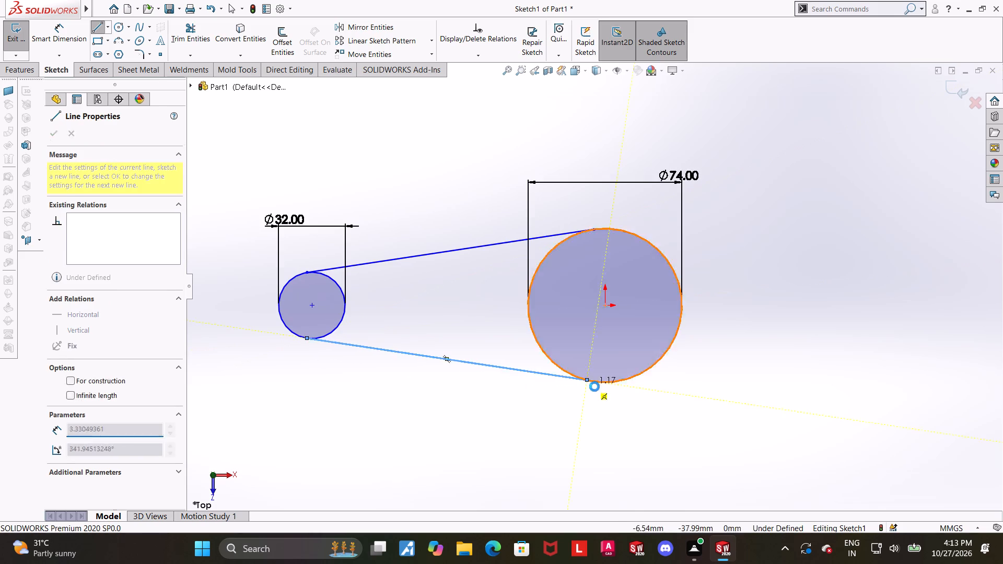
key(Escape)
Make both the lower and upper connecting lines tangent to the large circle.
click(611, 384)
ctrl+click(530, 374)
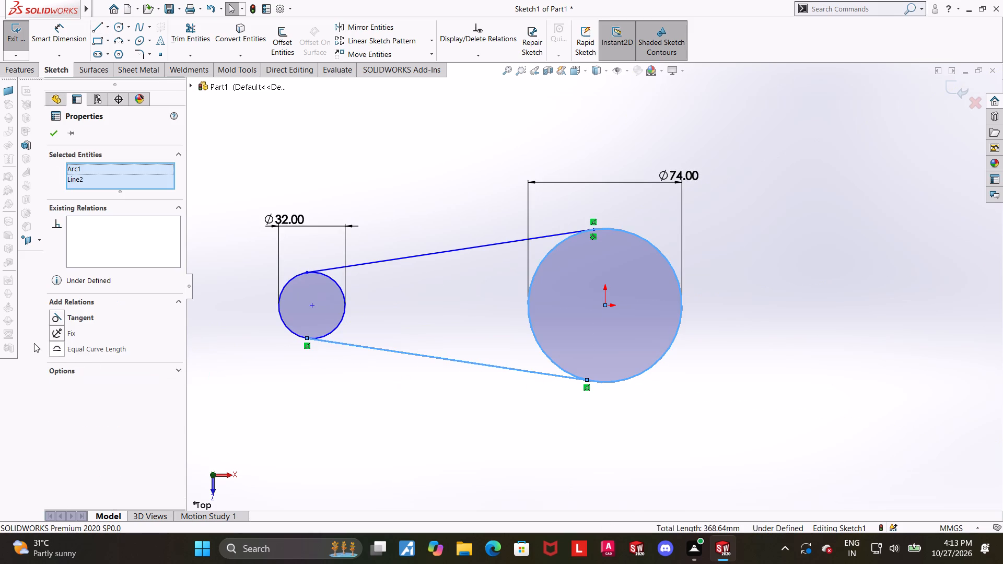
click(54, 318)
click(302, 386)
click(540, 266)
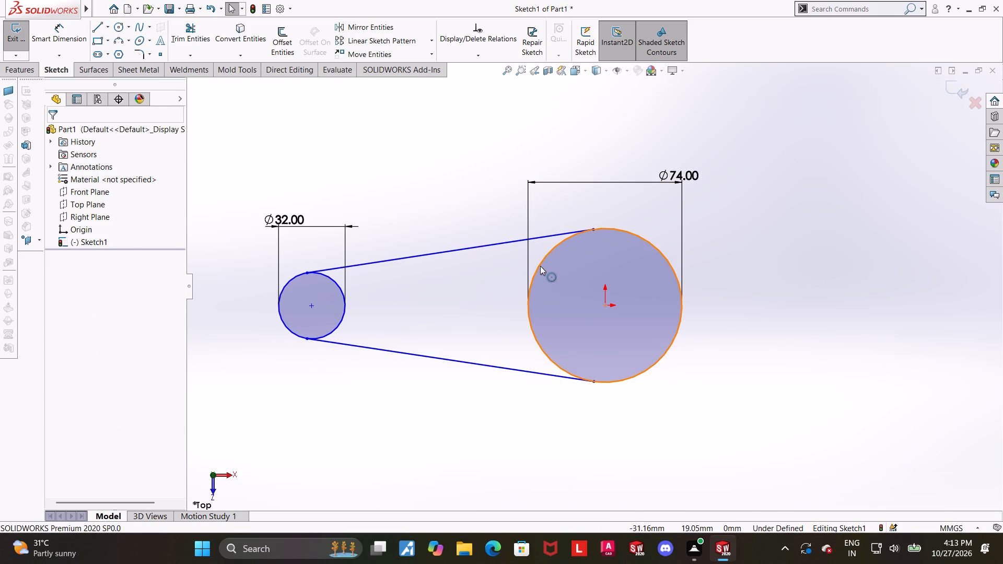
ctrl+click(543, 236)
click(54, 320)
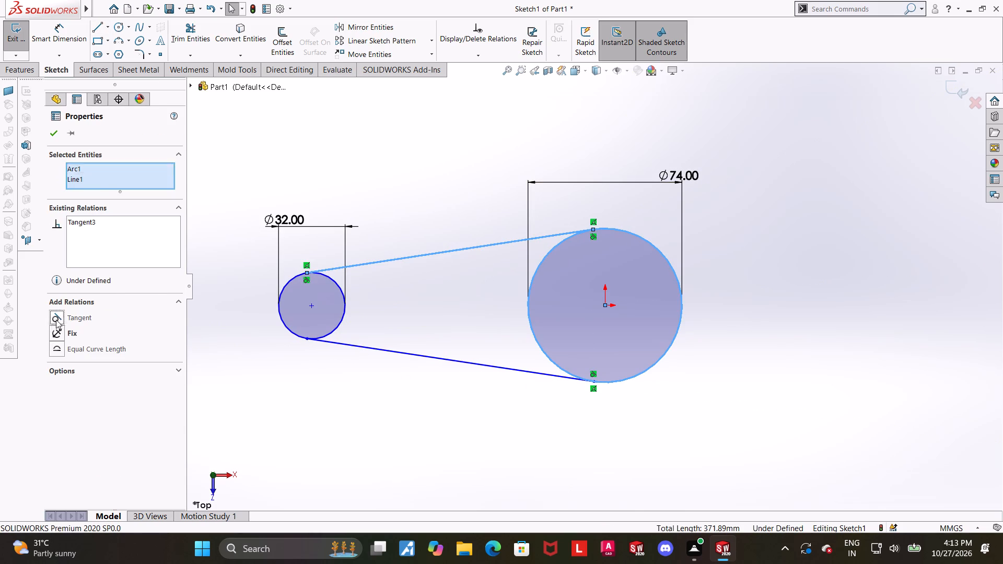
click(386, 359)
Make both the lower and upper connecting lines tangent to the small circle.
click(341, 319)
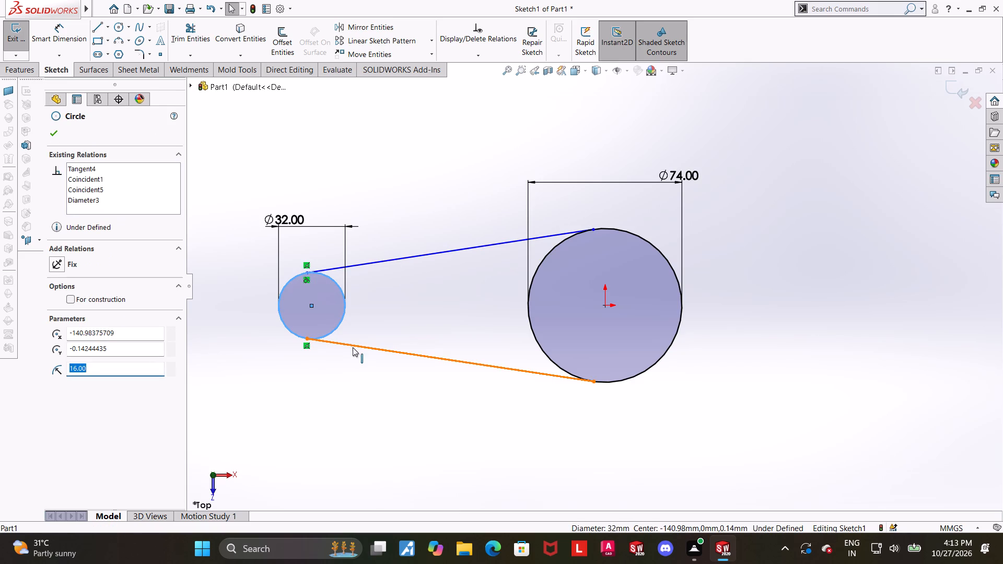
ctrl+click(353, 347)
click(55, 318)
click(403, 438)
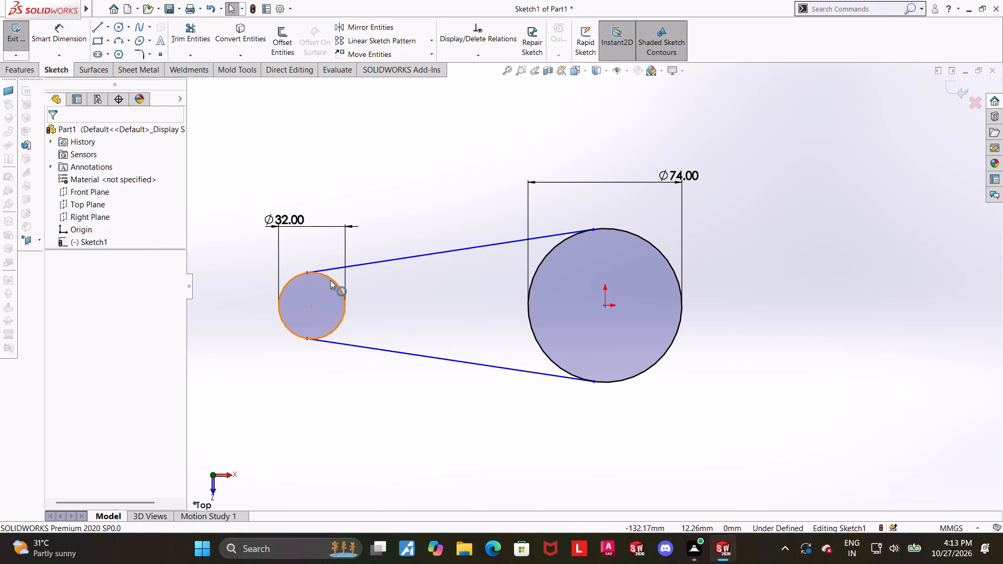
click(330, 280)
ctrl+click(334, 269)
click(55, 319)
click(428, 424)
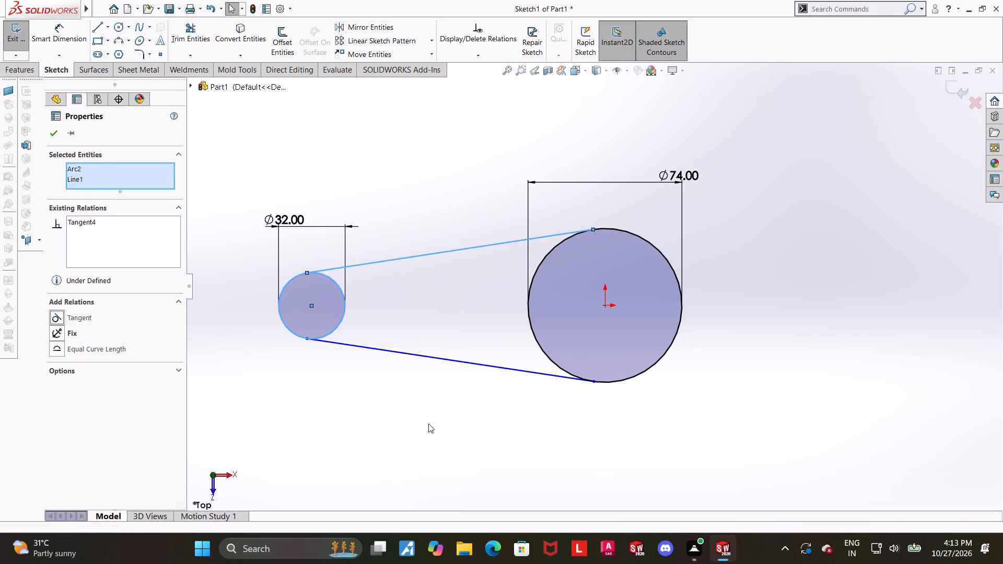
click(883, 368)
Dimension the distance between the centres of the two circles at 72 mm.
scroll(848, 365, up, 1)
scroll(623, 327, down, 1)
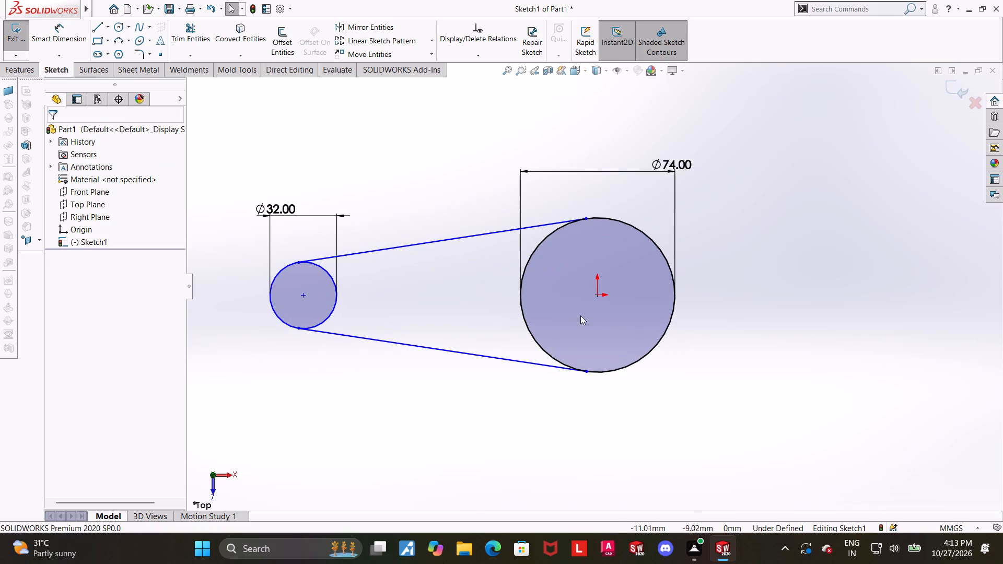
key(Escape)
click(61, 38)
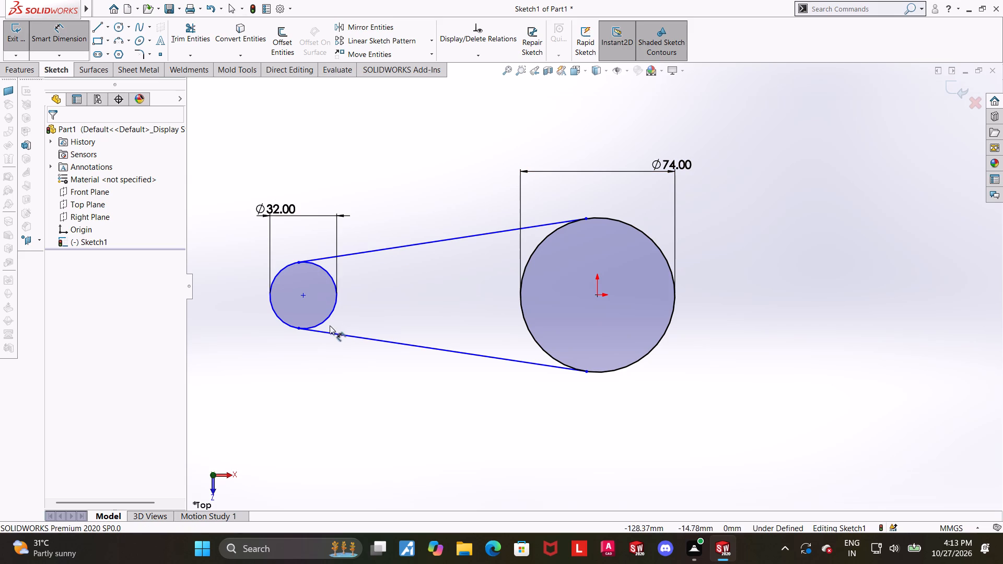
click(301, 295)
click(596, 295)
click(523, 425)
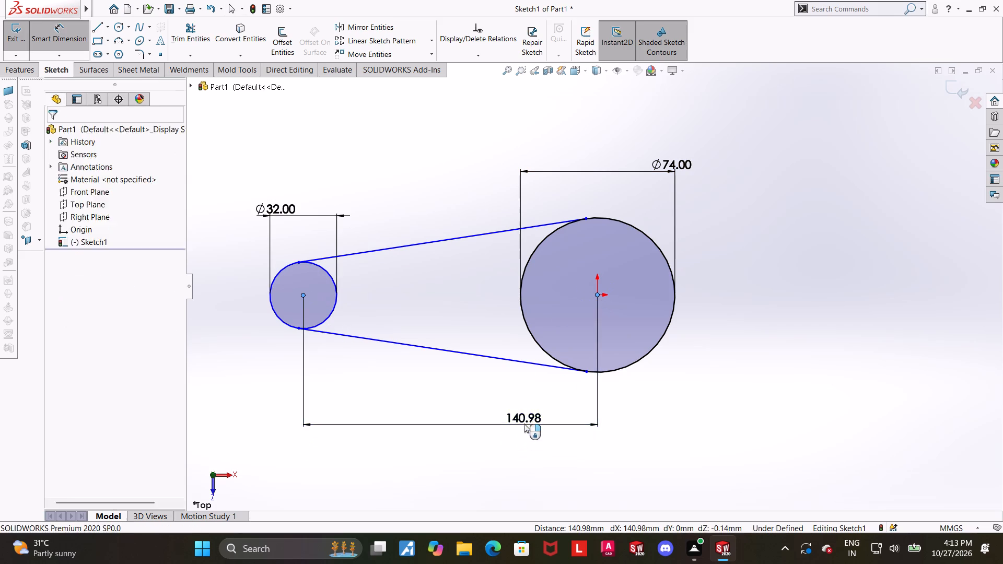
text(72)
key(Return)
key(Escape)
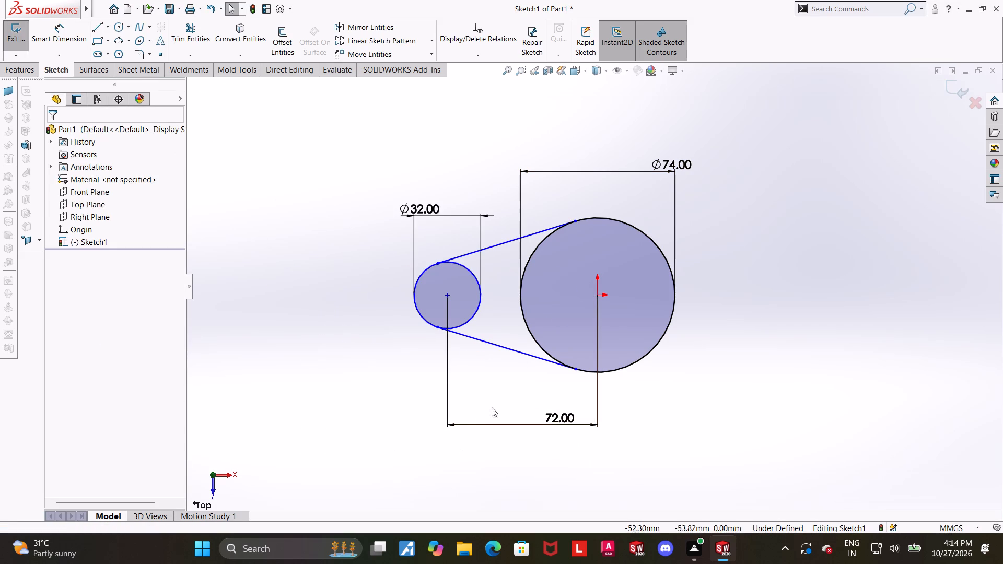
Trim away the inner arcs of both circles to leave a single closed teardrop outline.
scroll(669, 289, down, 1)
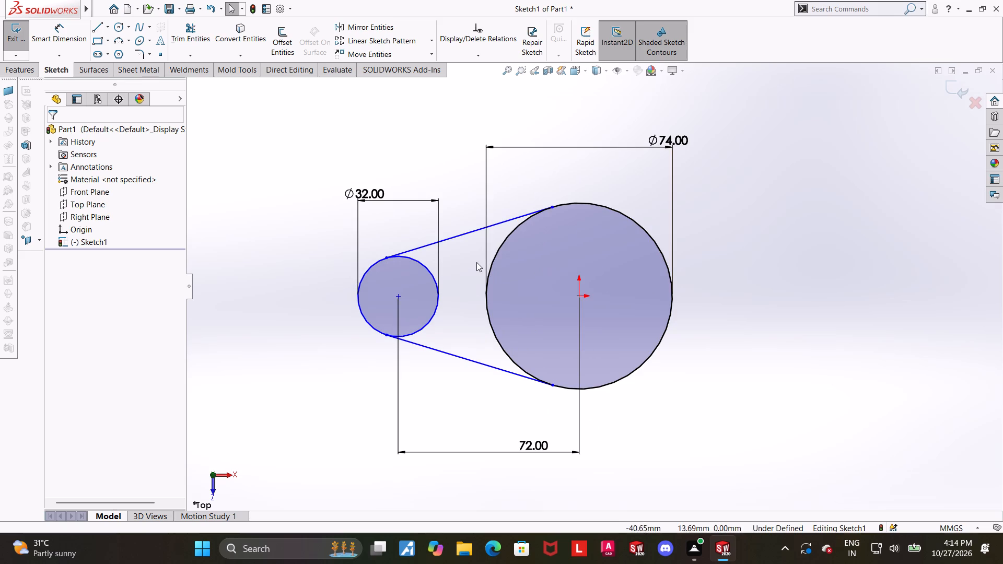
click(199, 34)
drag(539, 312, 395, 281)
key(Escape)
Delete the diameter dimensions of the small and large ends.
right_click(361, 193)
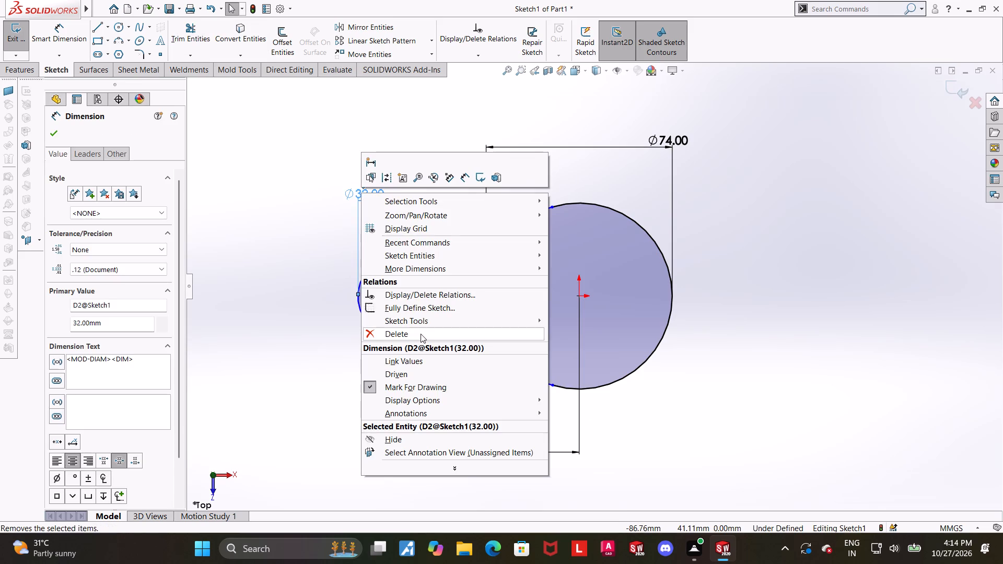
click(421, 334)
right_click(681, 131)
click(704, 279)
click(705, 275)
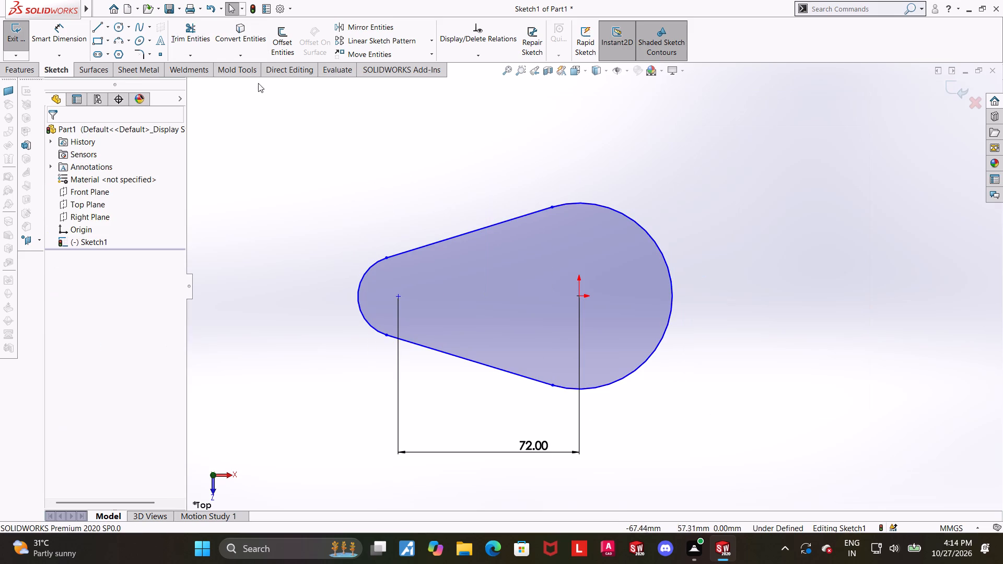
Add radius dimensions to the small end arc and the large end arc.
click(76, 26)
click(366, 268)
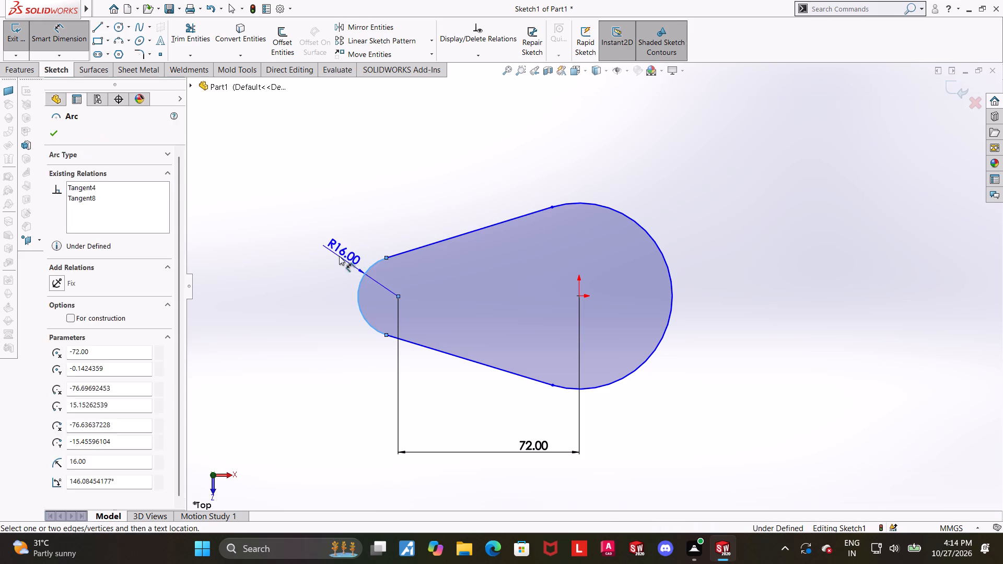
click(339, 256)
click(291, 238)
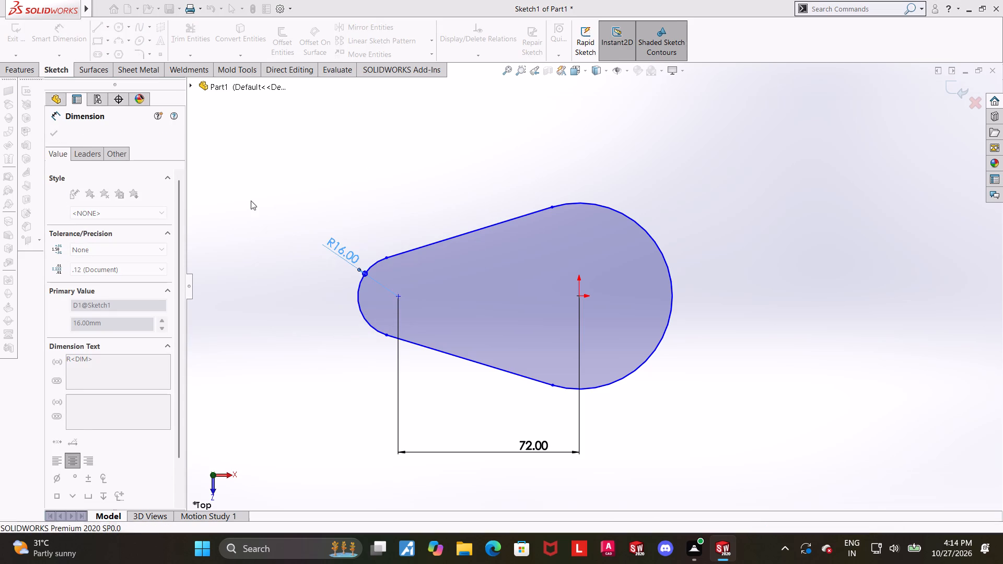
click(81, 26)
click(48, 32)
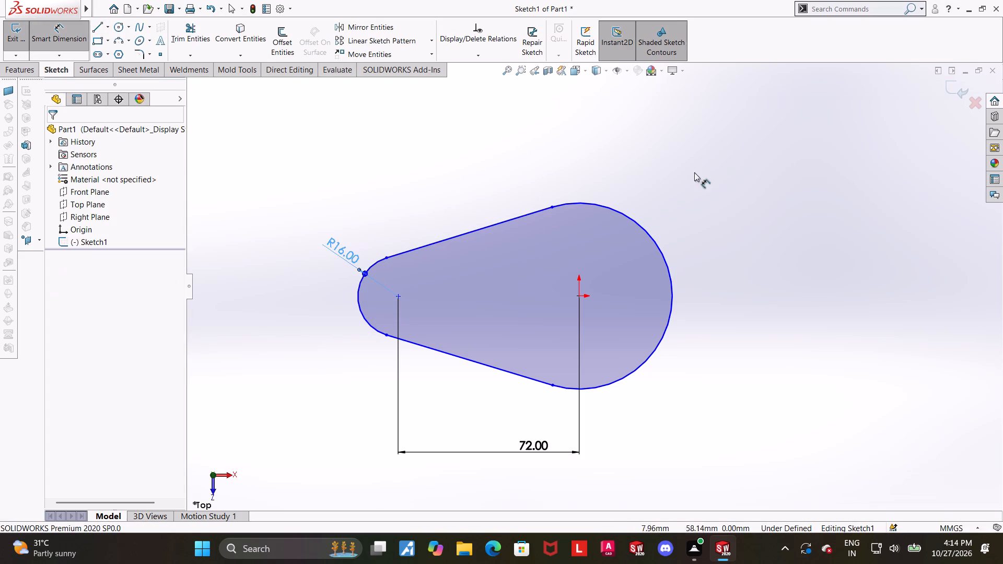
click(647, 232)
click(673, 168)
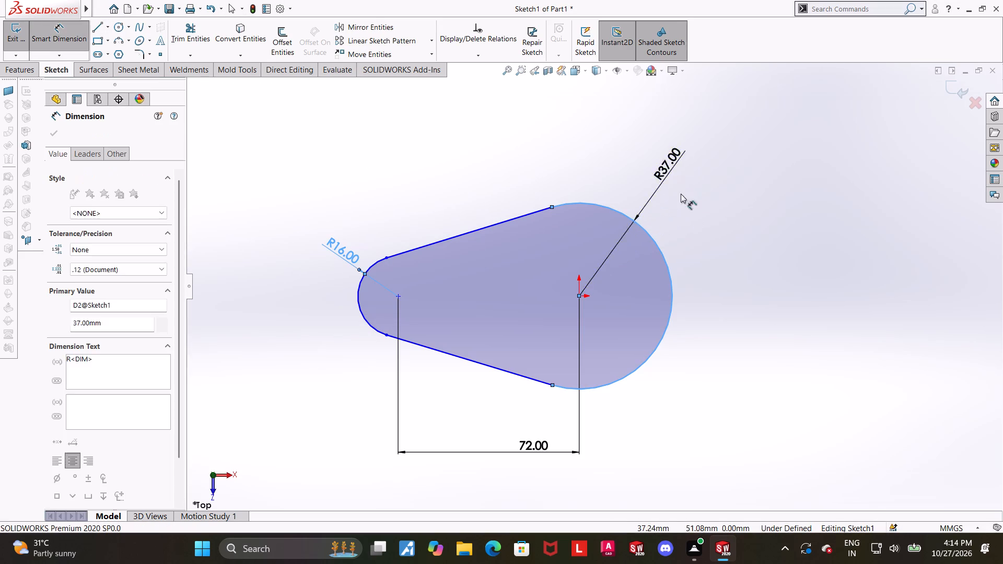
click(627, 151)
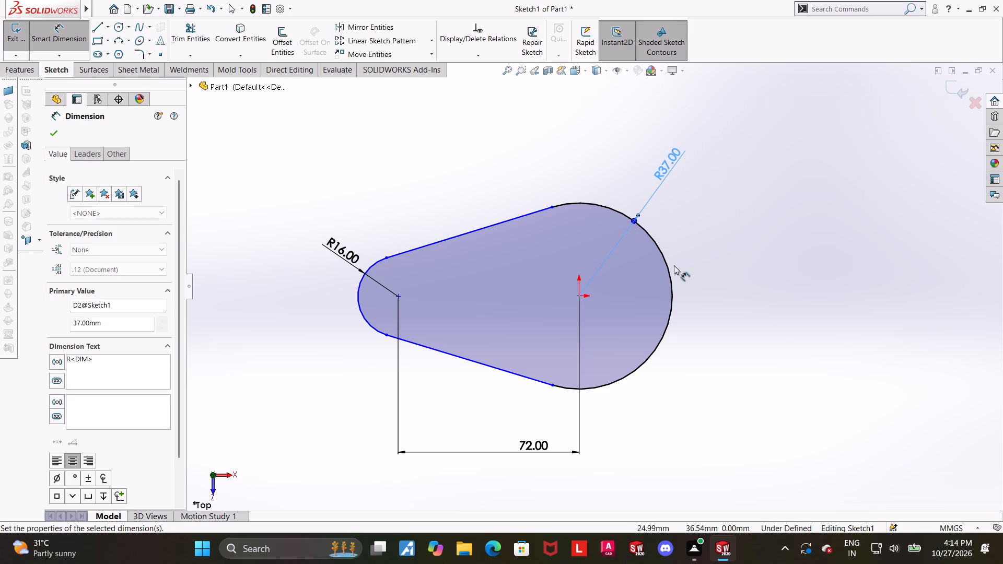
Sketch a circle about 13.5 mm in diameter centred on the centre point of the small end arc.
click(733, 343)
scroll(673, 287, down, 1)
key(Escape)
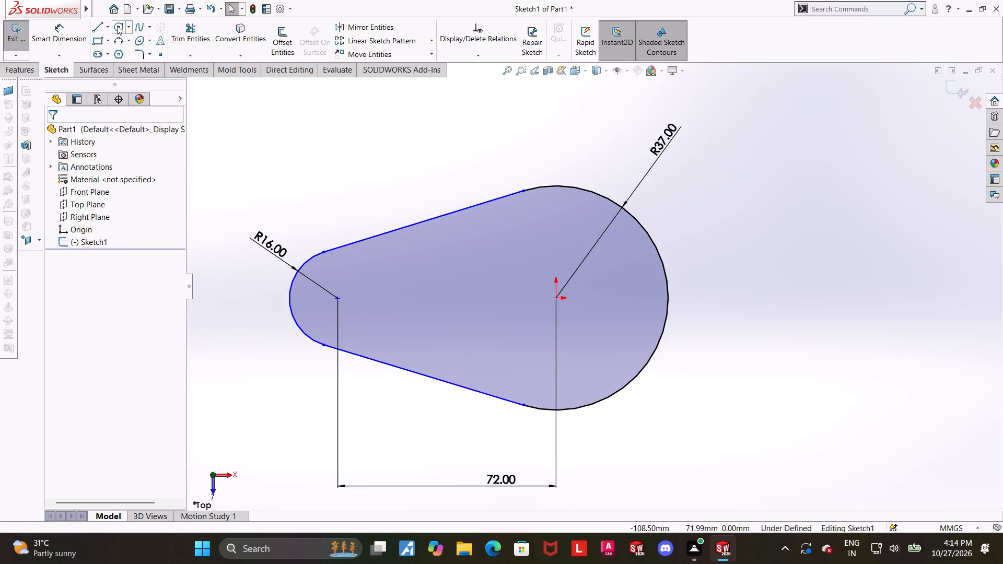
click(117, 26)
click(338, 298)
click(357, 291)
key(Escape)
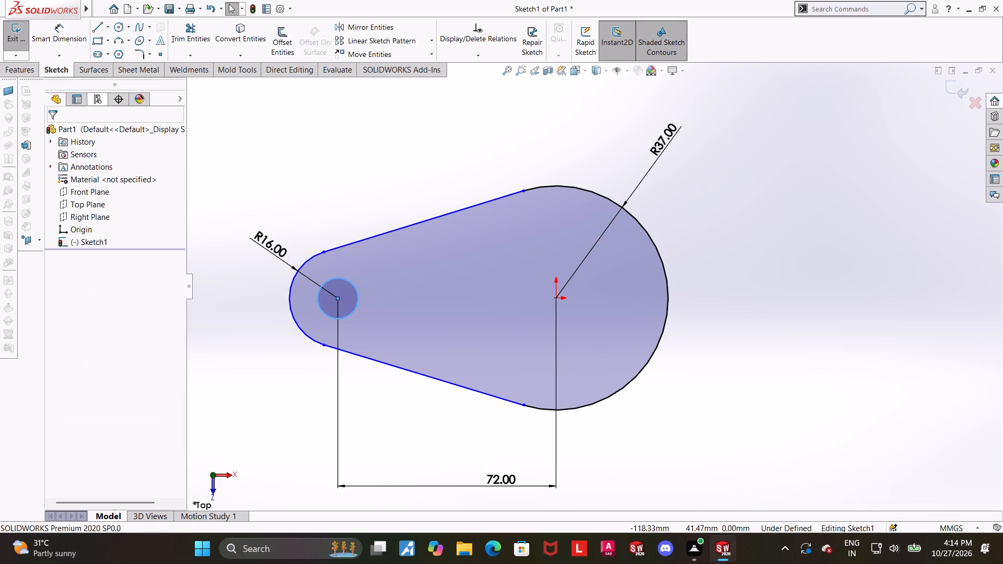
Dimension the diameter of the circle inside the small end at 14 mm.
click(51, 40)
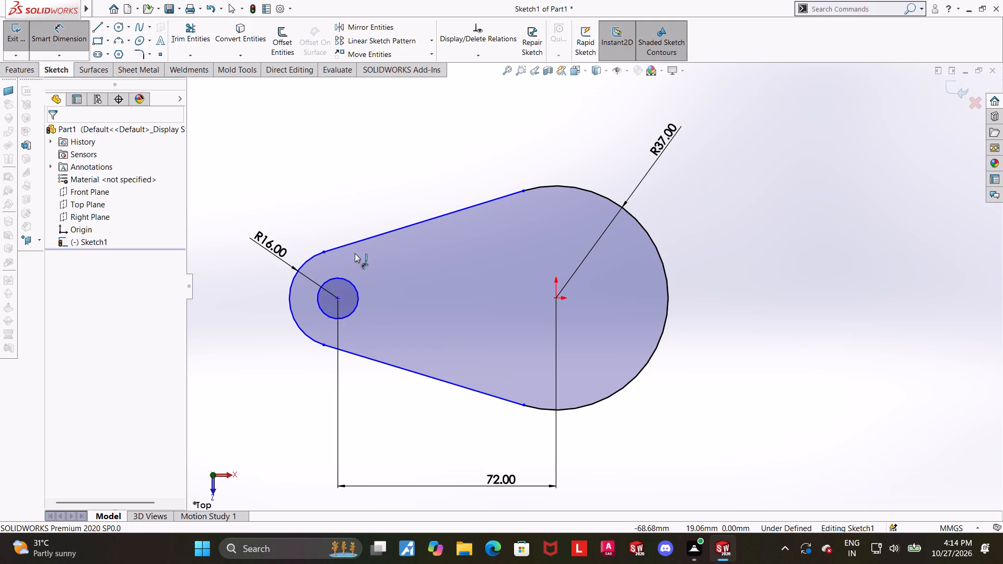
click(350, 282)
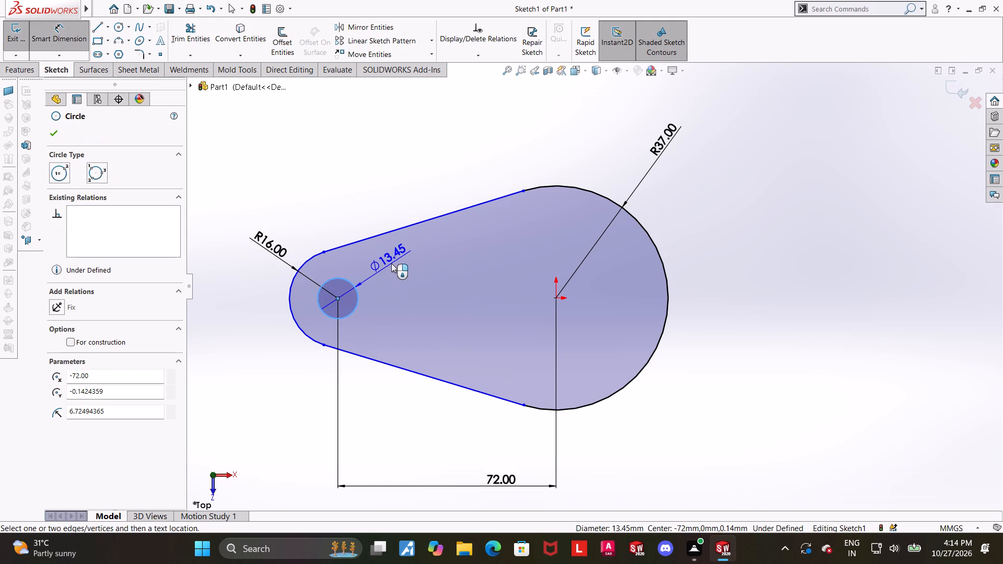
click(391, 263)
text(14)
key(Return)
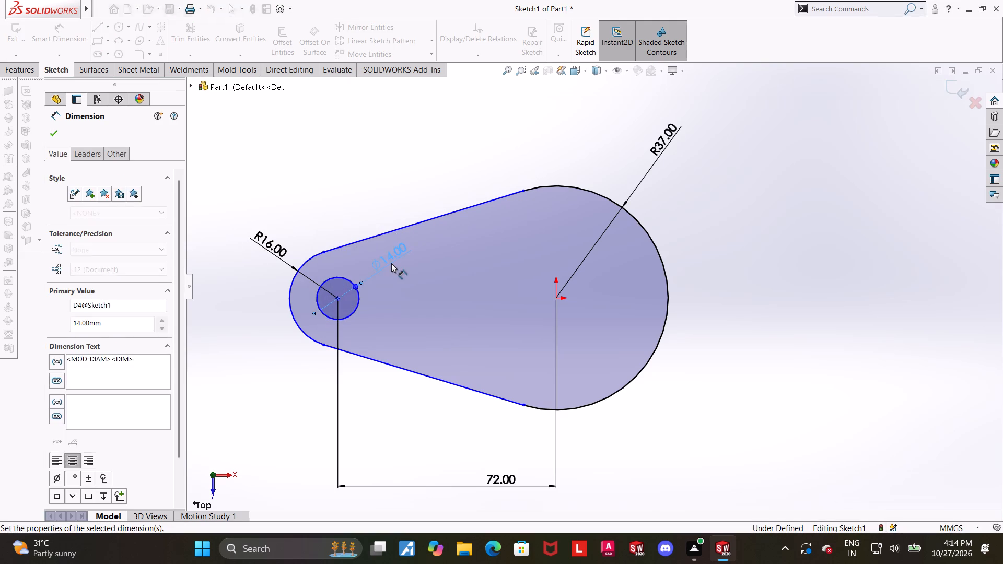
key(Escape)
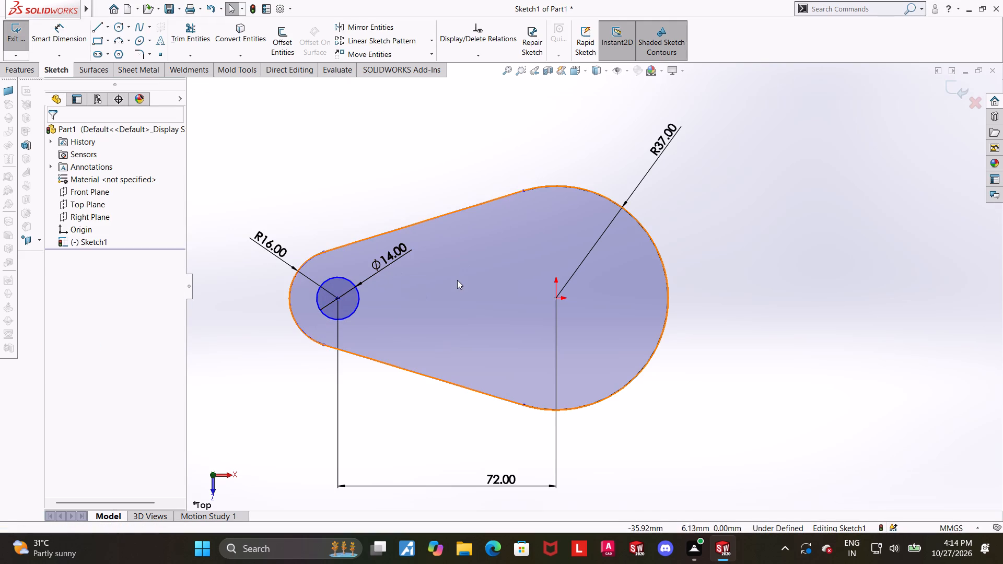
scroll(457, 280, up, 1)
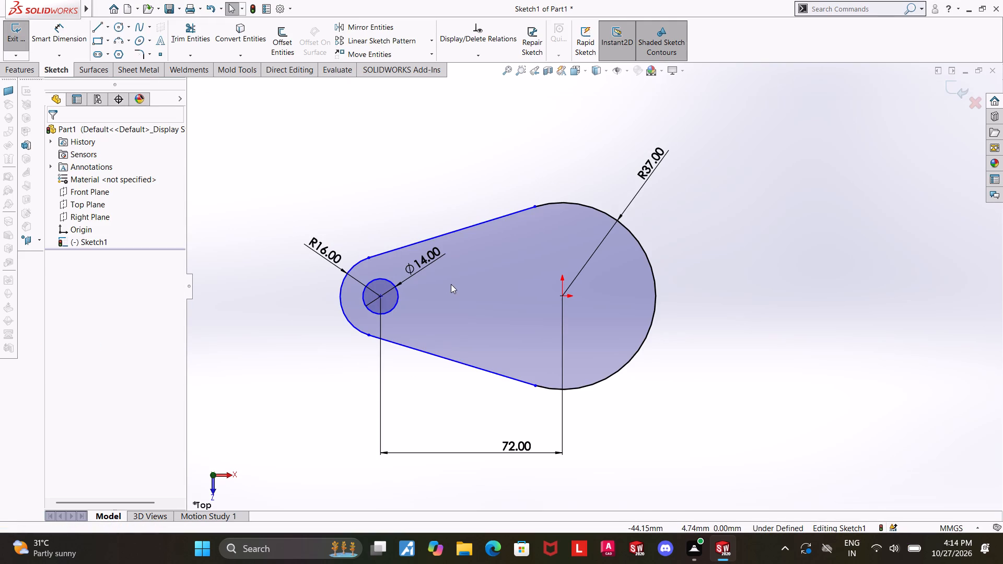
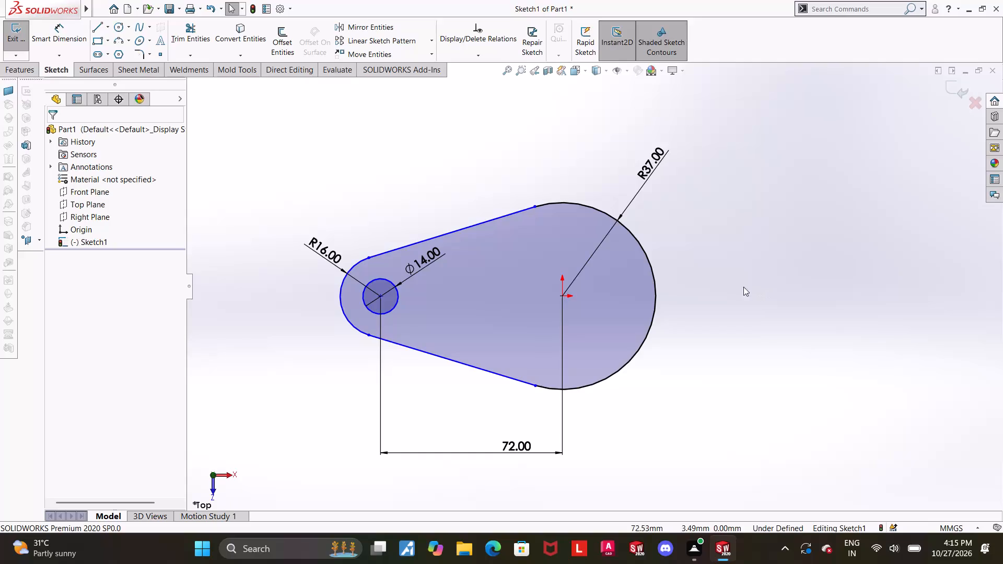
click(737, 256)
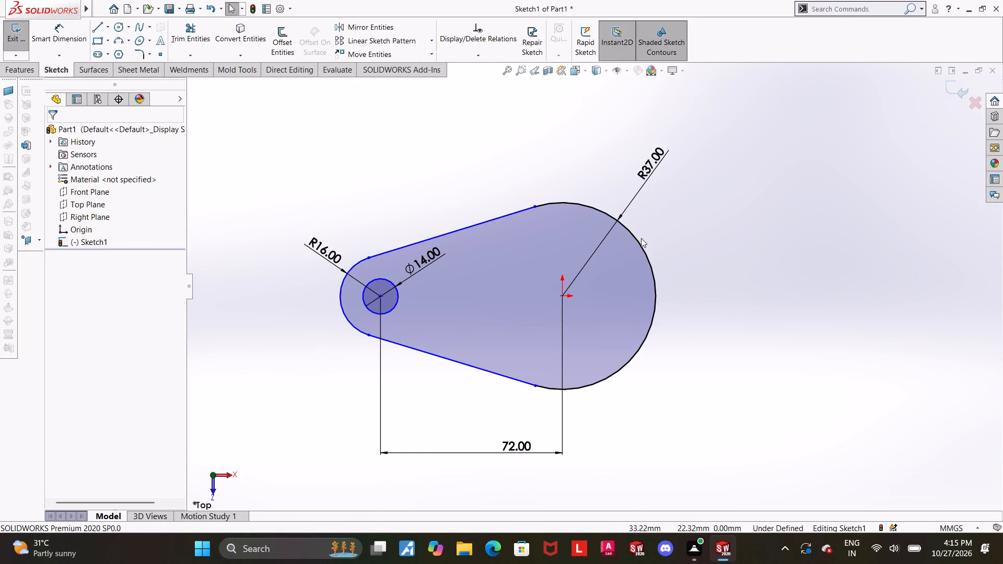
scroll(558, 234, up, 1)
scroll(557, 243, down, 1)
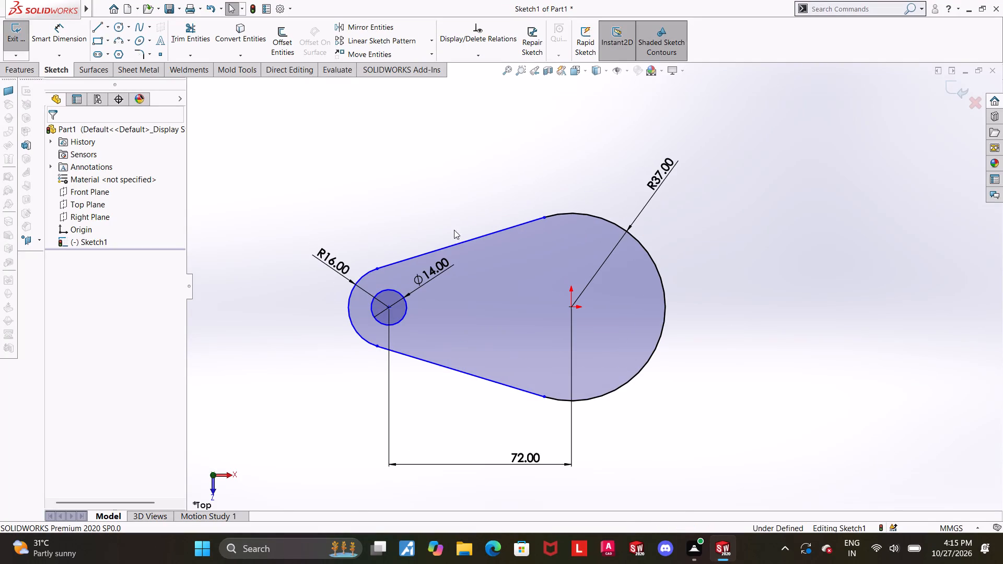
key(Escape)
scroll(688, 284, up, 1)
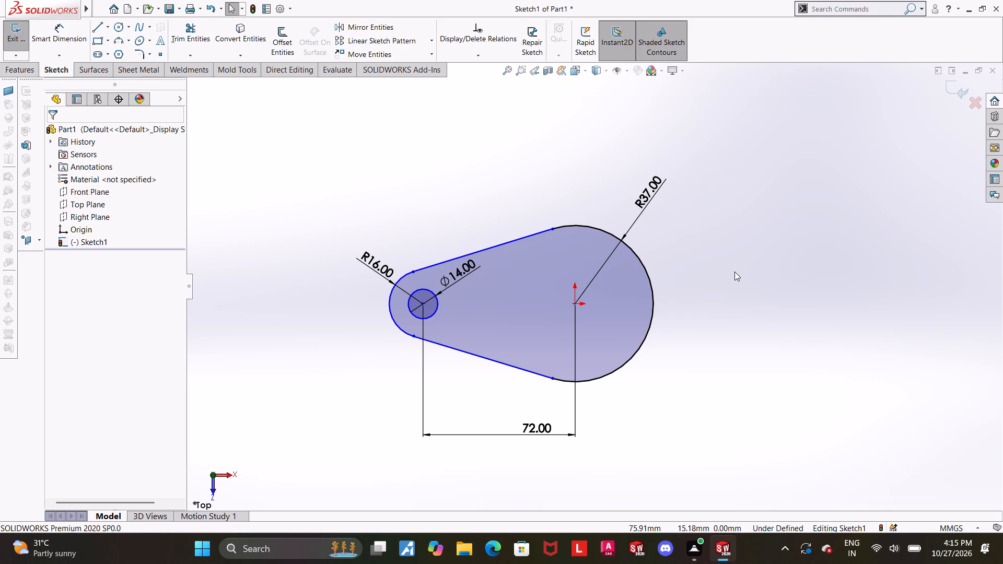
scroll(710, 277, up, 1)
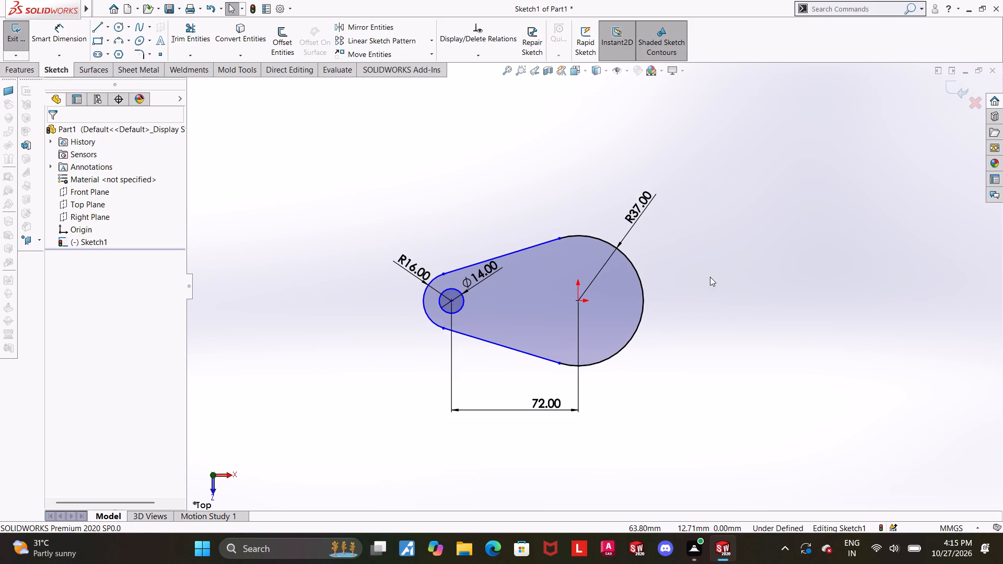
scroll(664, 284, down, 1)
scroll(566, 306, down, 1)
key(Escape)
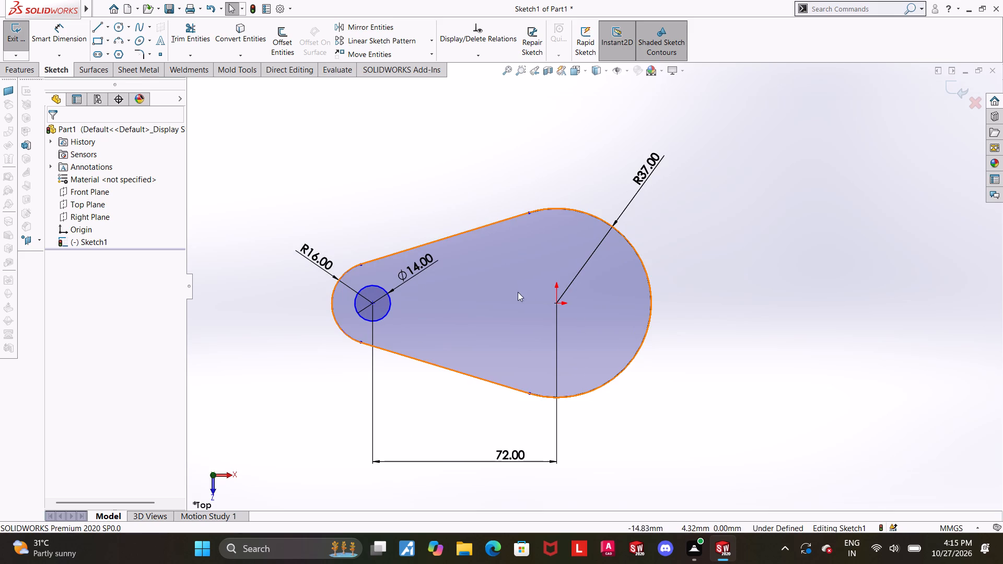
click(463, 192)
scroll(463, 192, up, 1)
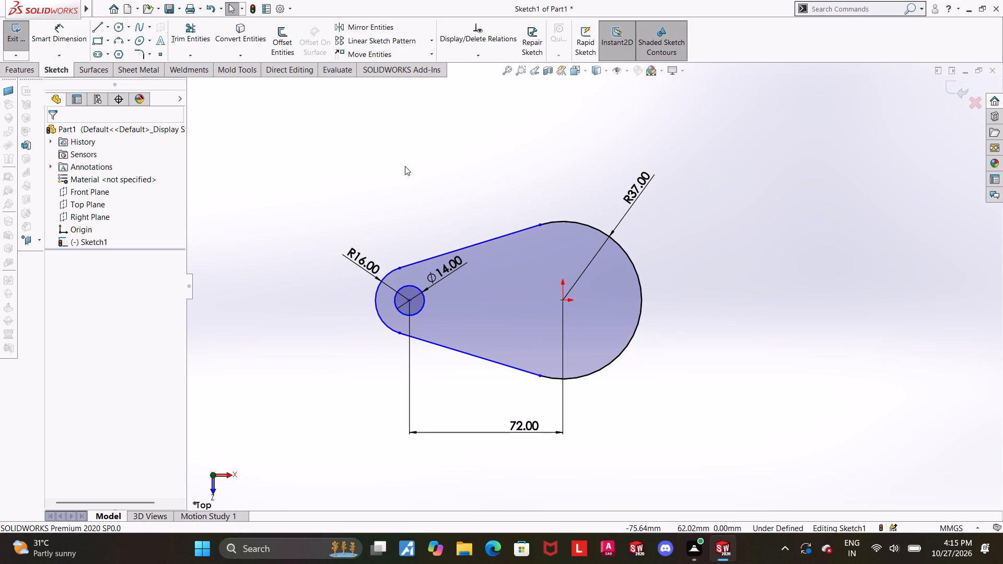
Add a horizontal relation between the small end's centre point and the origin, and exit the sketch.
click(407, 301)
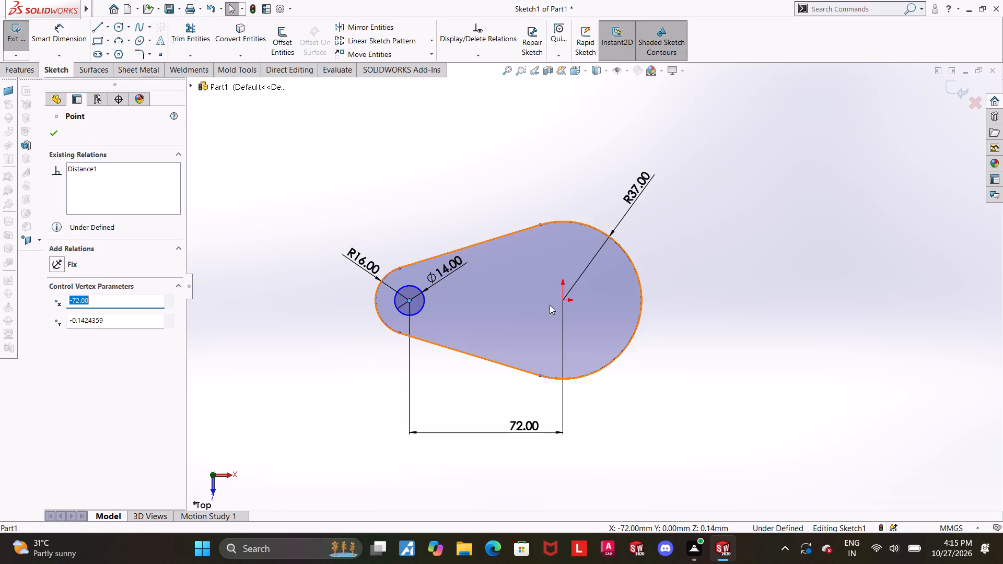
ctrl+click(561, 300)
click(57, 319)
click(827, 331)
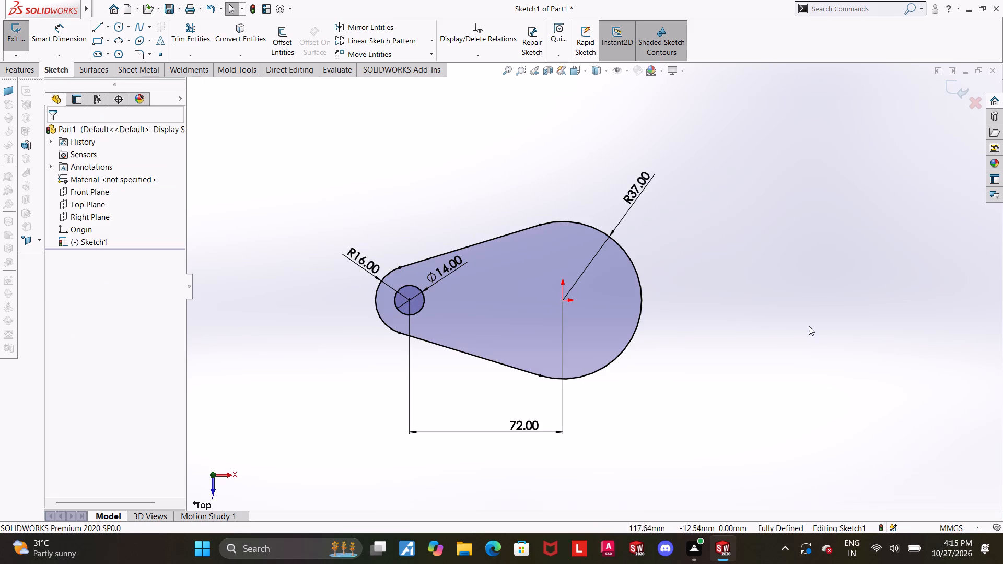
scroll(783, 314, up, 1)
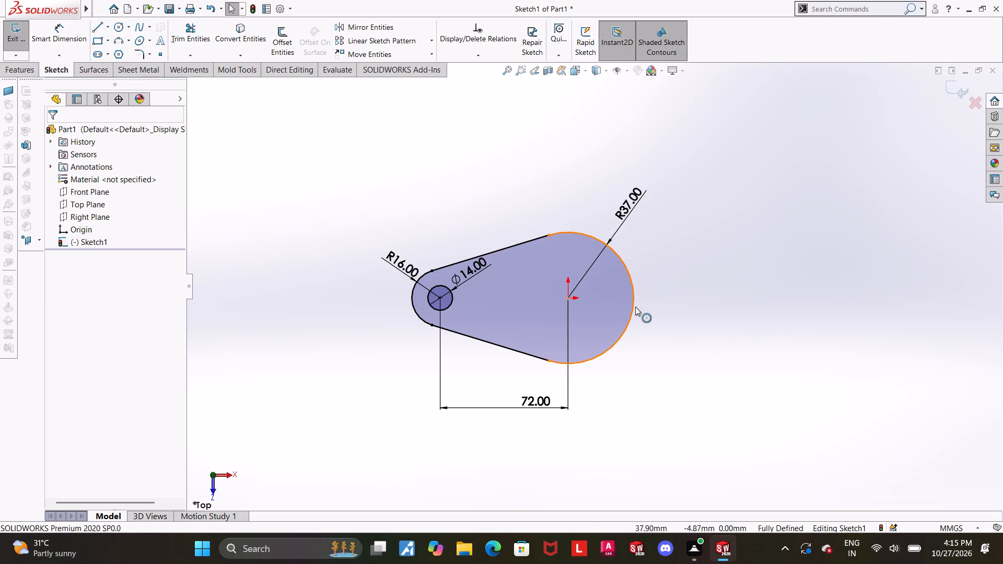
scroll(636, 307, down, 1)
middle_drag(700, 304, 693, 258)
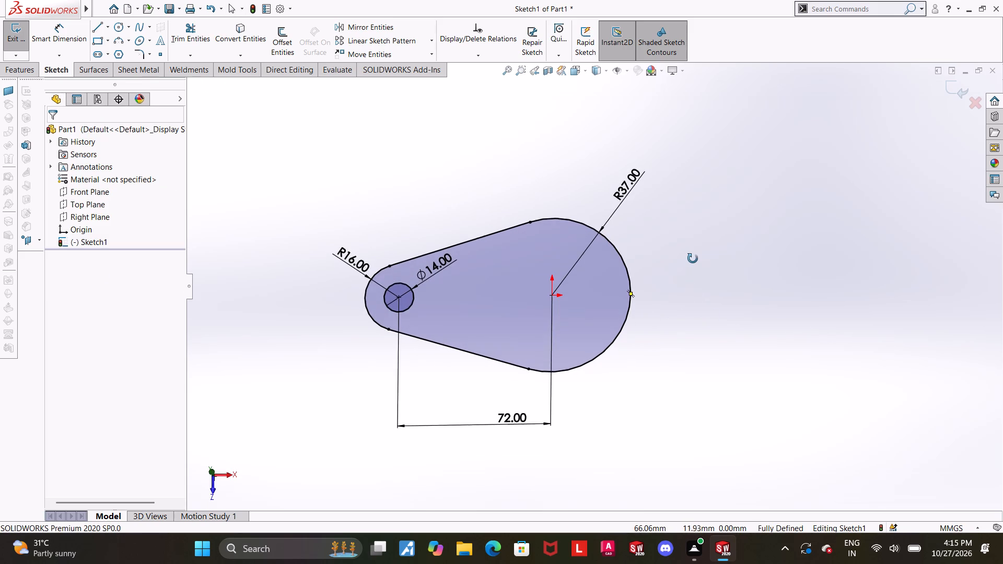
middle_drag(693, 258, 695, 251)
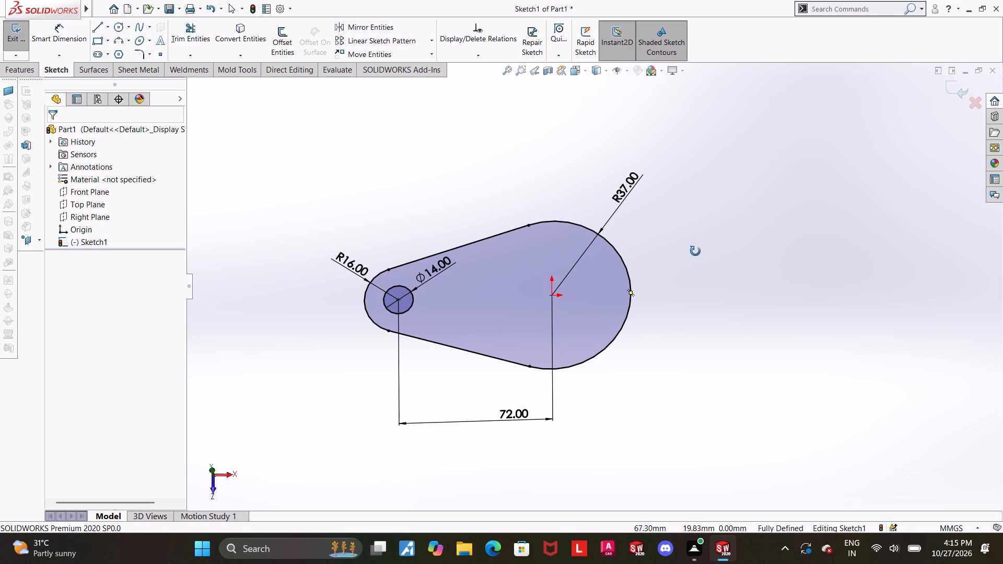
middle_drag(695, 251, 701, 239)
click(954, 85)
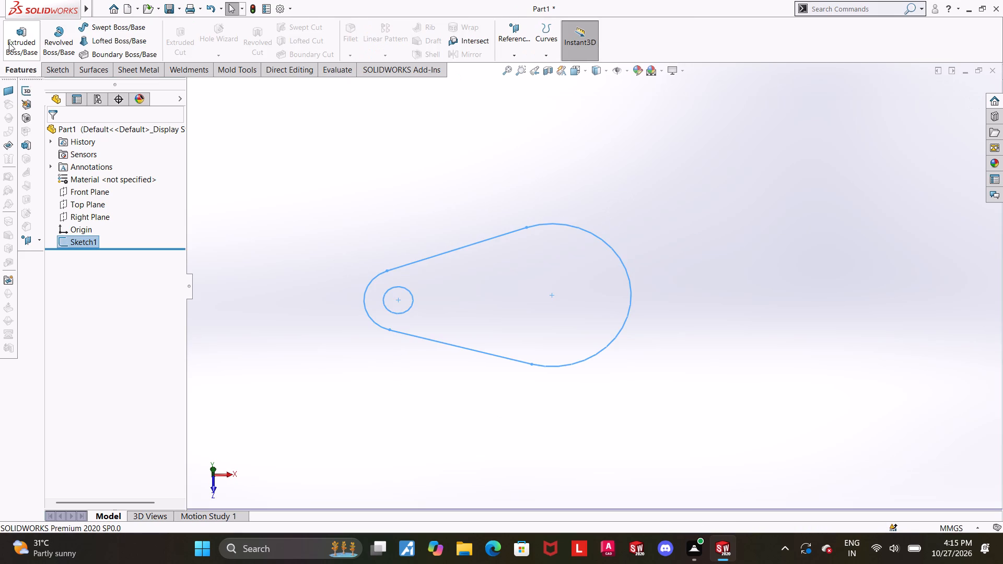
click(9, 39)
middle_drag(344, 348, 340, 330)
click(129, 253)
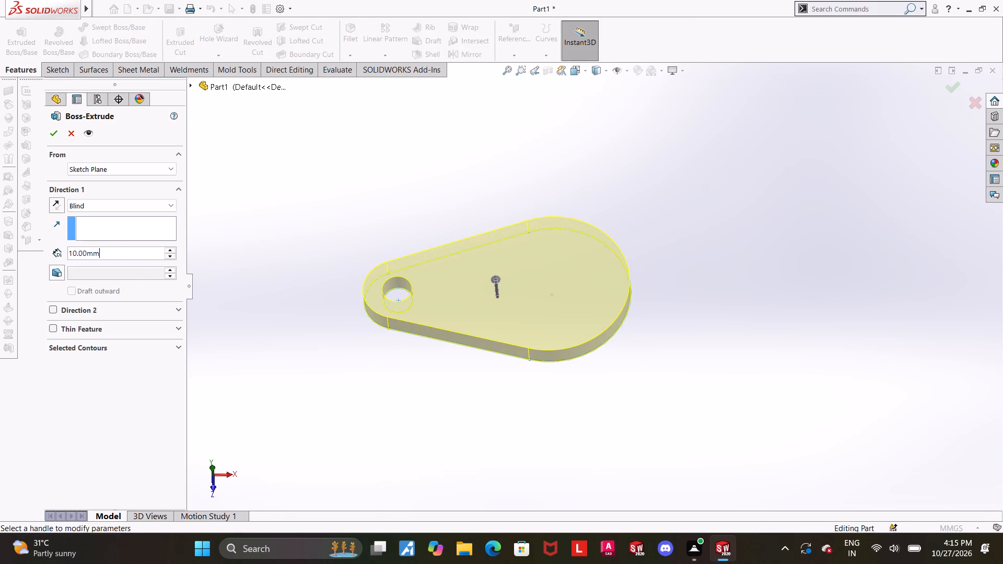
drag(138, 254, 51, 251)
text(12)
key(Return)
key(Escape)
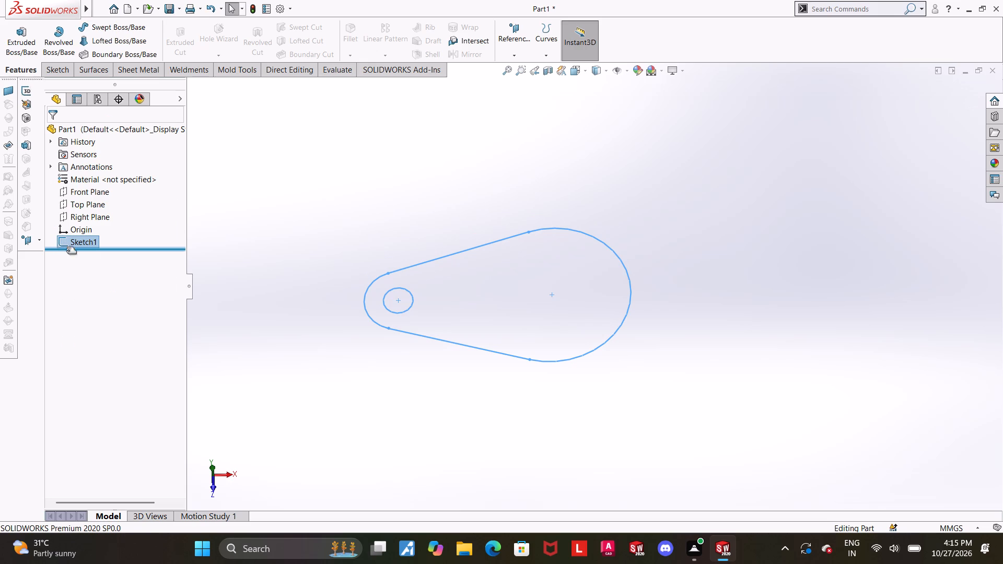
Extrude the teardrop sketch as a blind boss 12 mm deep from the sketch plane.
click(71, 242)
click(37, 40)
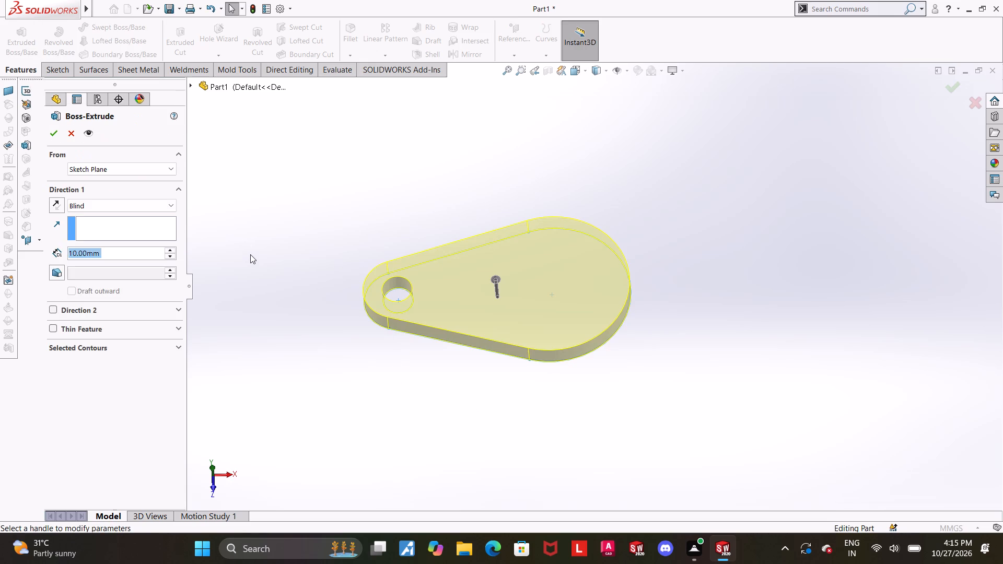
text(12)
key(Return)
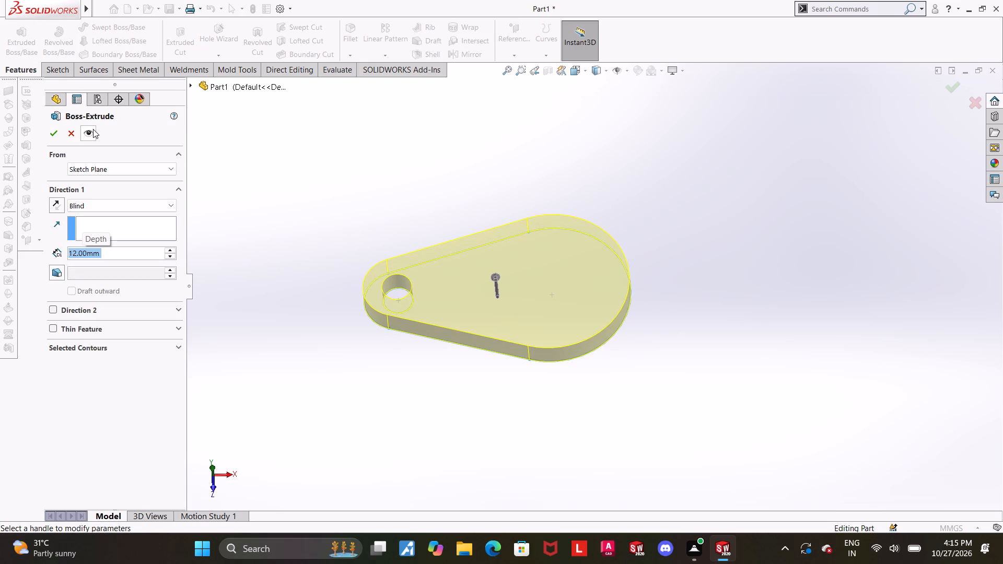
click(56, 130)
click(149, 180)
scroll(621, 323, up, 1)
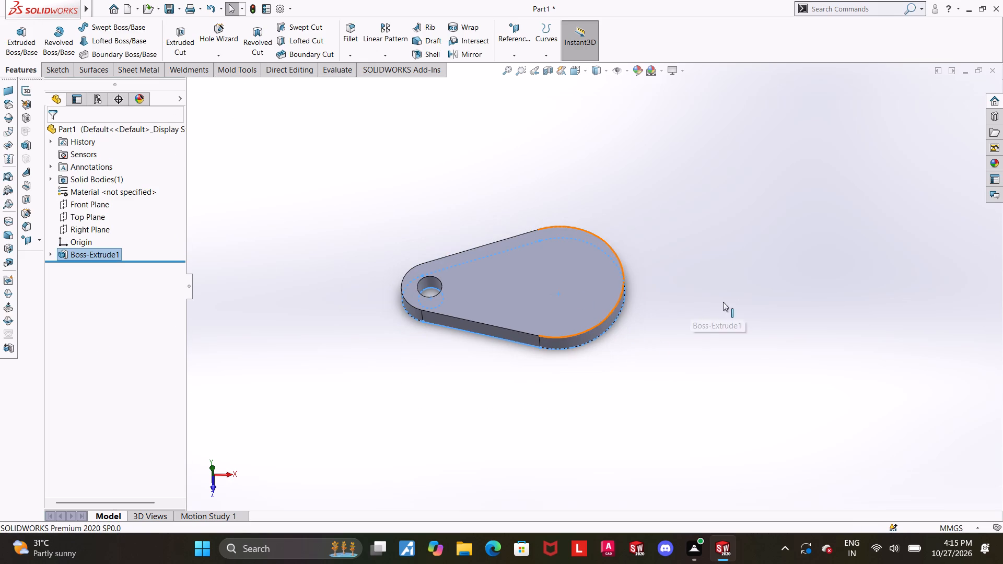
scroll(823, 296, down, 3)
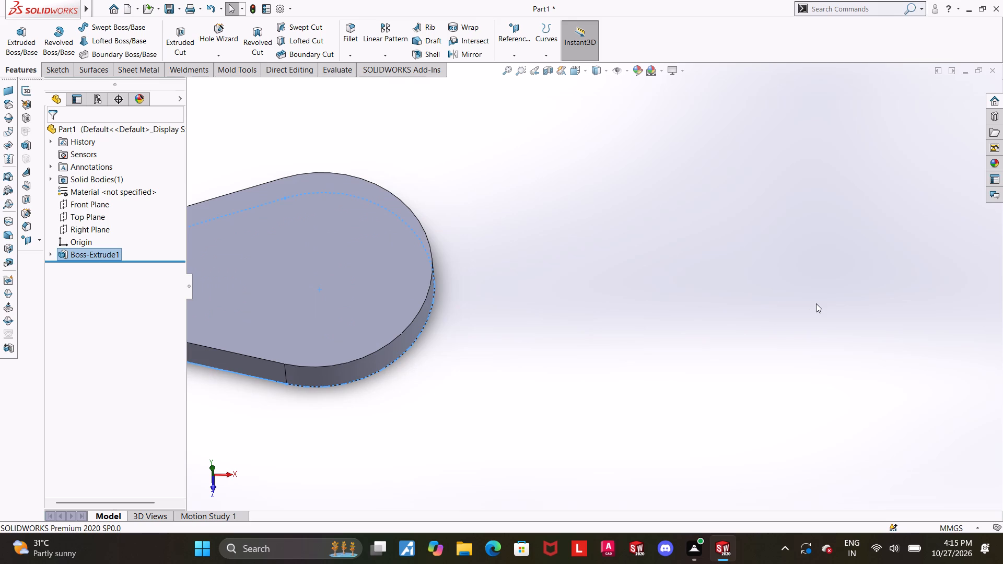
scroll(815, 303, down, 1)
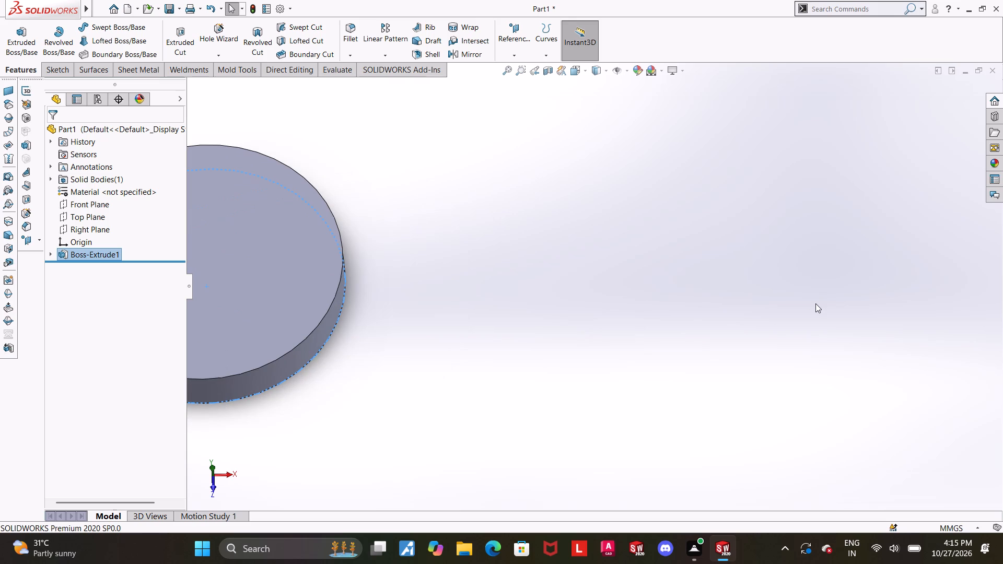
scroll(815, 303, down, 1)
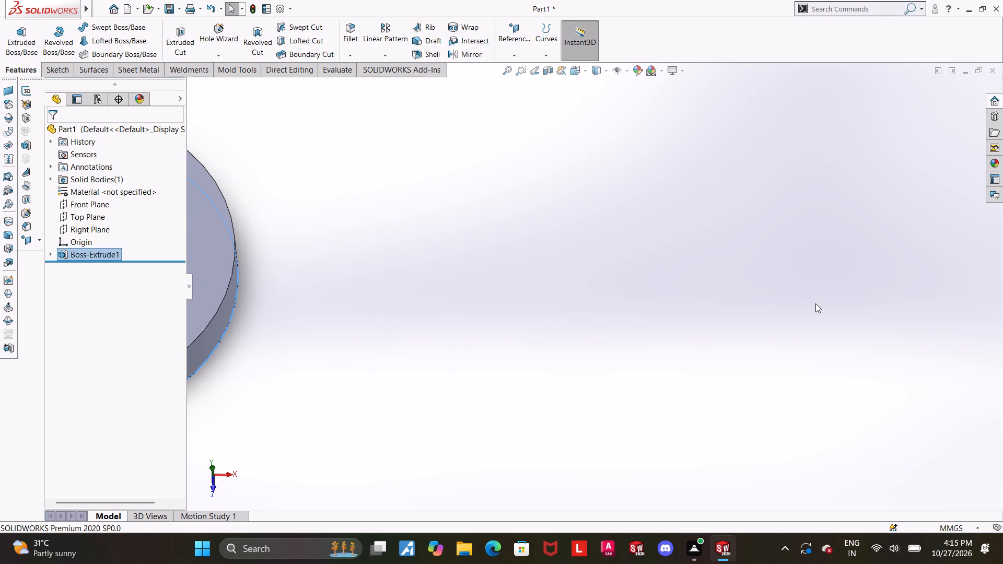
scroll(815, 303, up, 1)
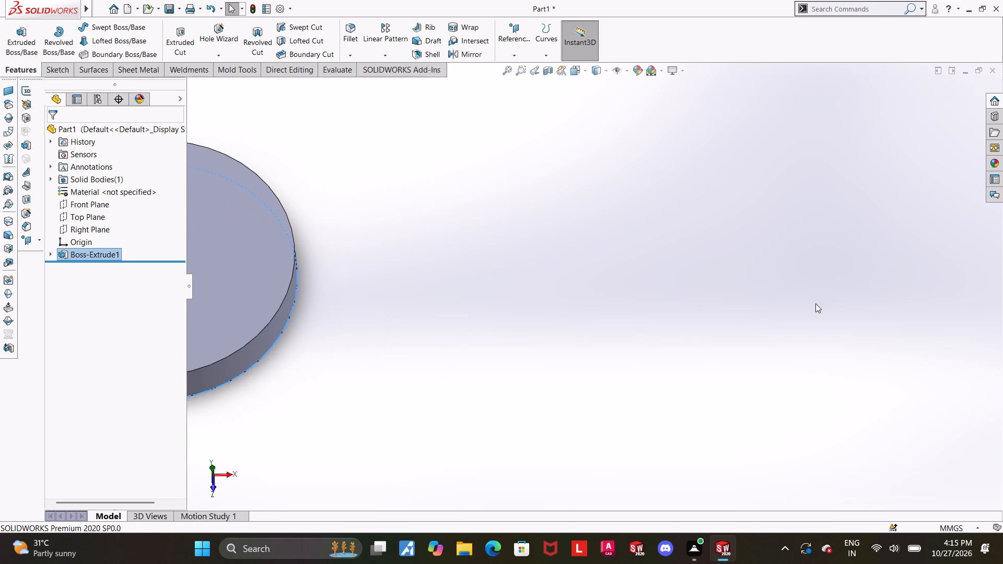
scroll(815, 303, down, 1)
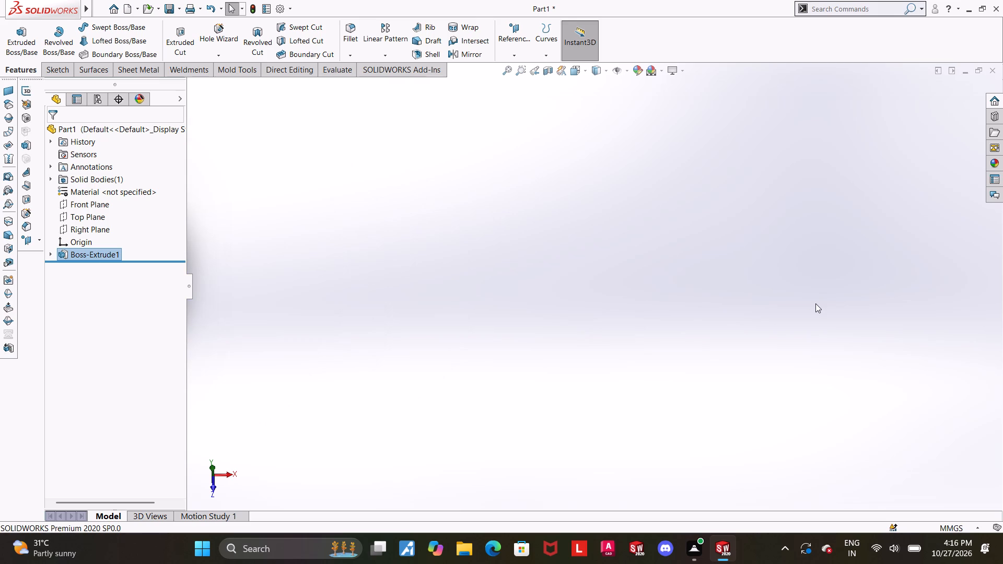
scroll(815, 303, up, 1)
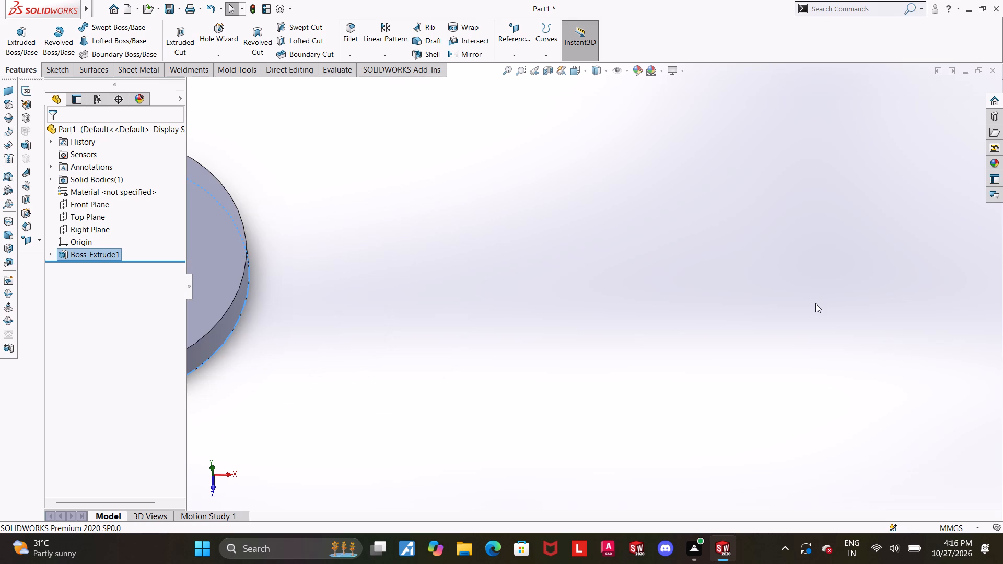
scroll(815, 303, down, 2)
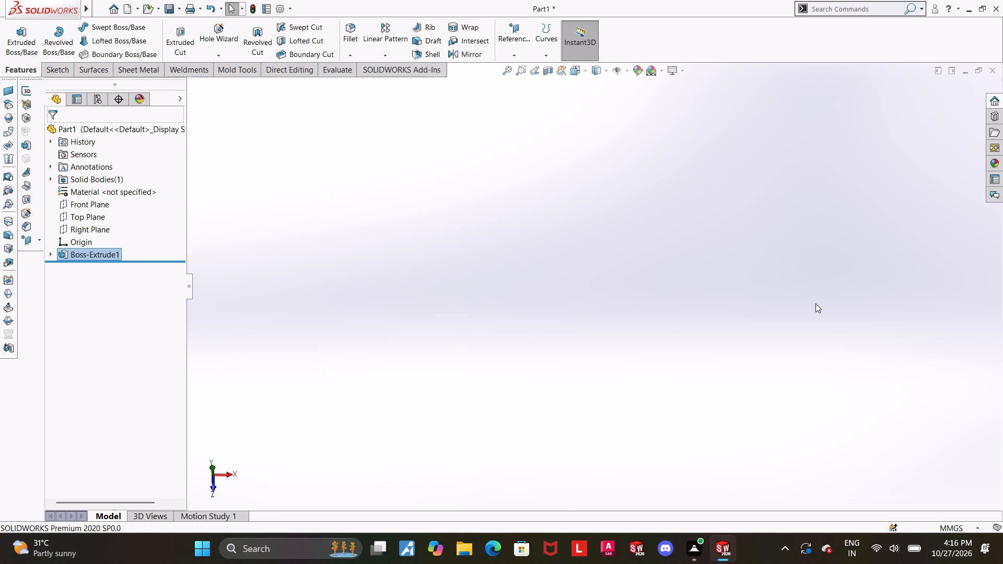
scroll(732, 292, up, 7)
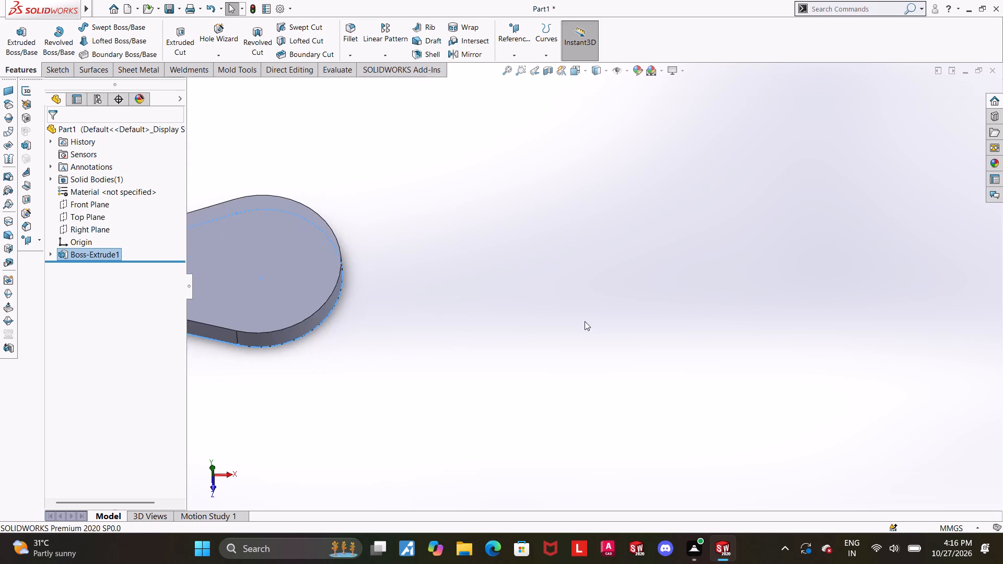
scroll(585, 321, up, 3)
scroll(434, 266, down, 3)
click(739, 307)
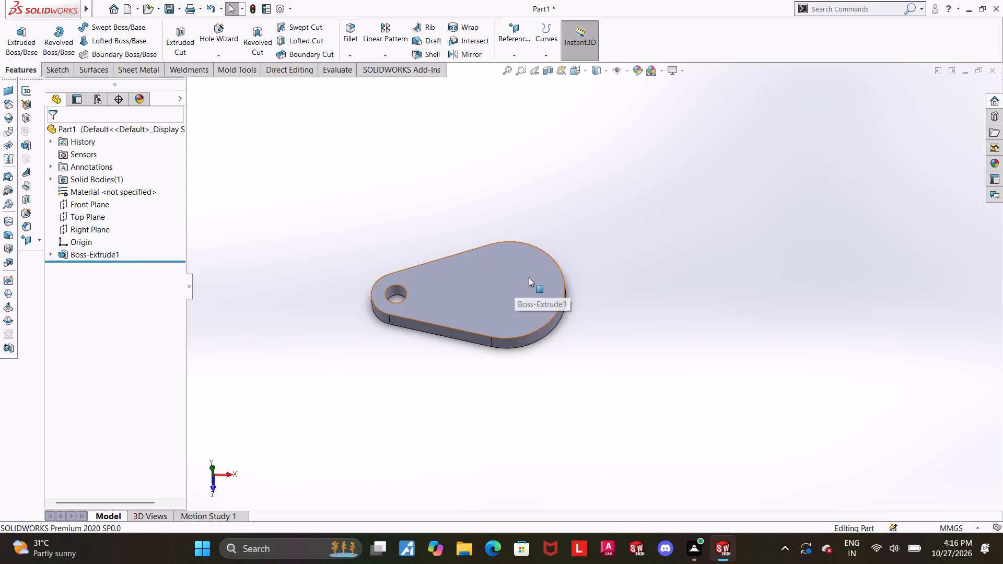
Start a sketch on the top face of the teardrop plate and orient the view normal to it.
click(535, 284)
click(580, 257)
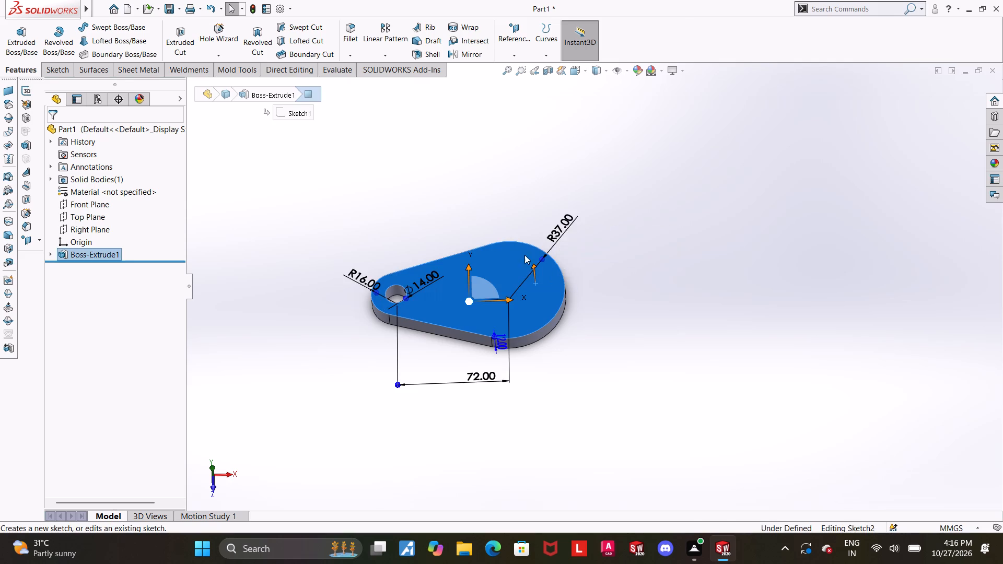
click(100, 265)
click(116, 256)
key(Escape)
click(102, 270)
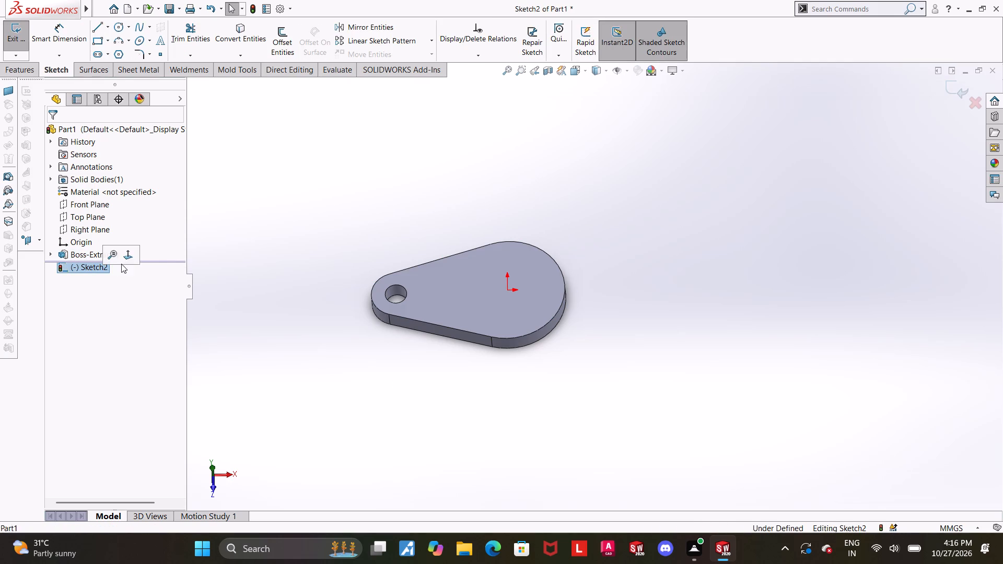
click(125, 254)
Sketch a circle about 49 mm in diameter centred on the origin in the plate's large end.
click(117, 31)
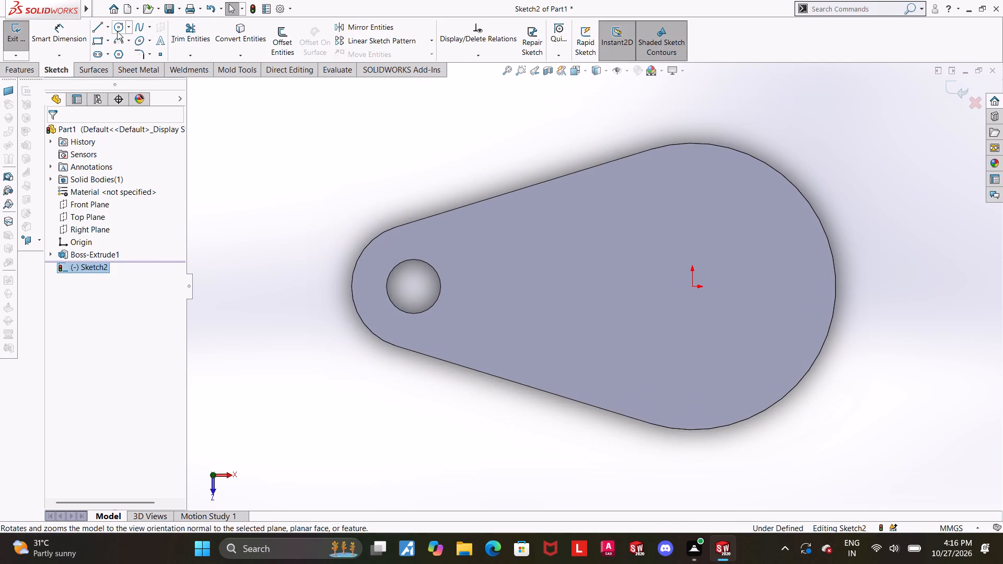
scroll(572, 232, up, 2)
click(662, 286)
click(709, 239)
key(Escape)
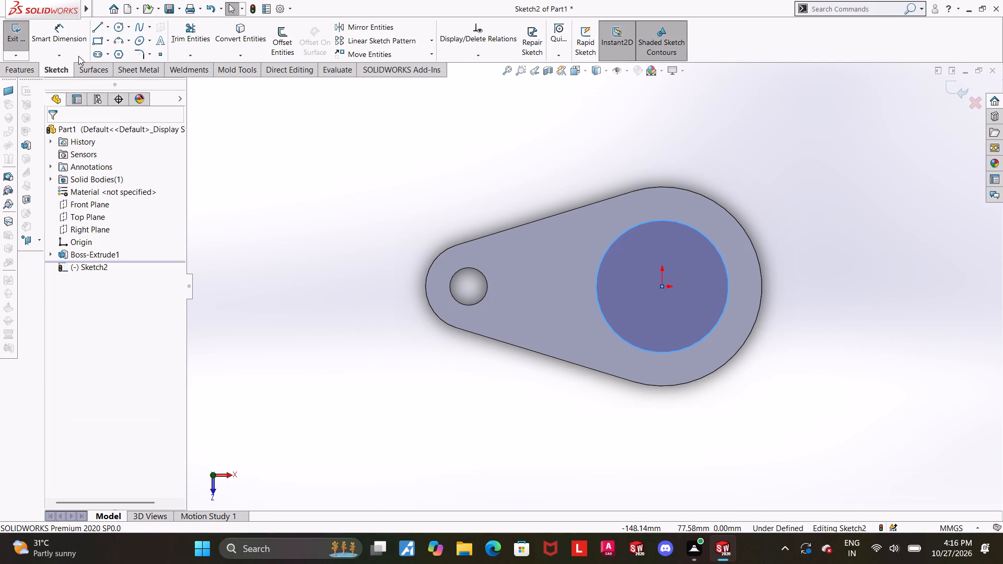
Dimension the diameter of the large-end circle at 56 mm and exit the sketch.
click(69, 31)
scroll(658, 226, up, 2)
scroll(752, 240, down, 1)
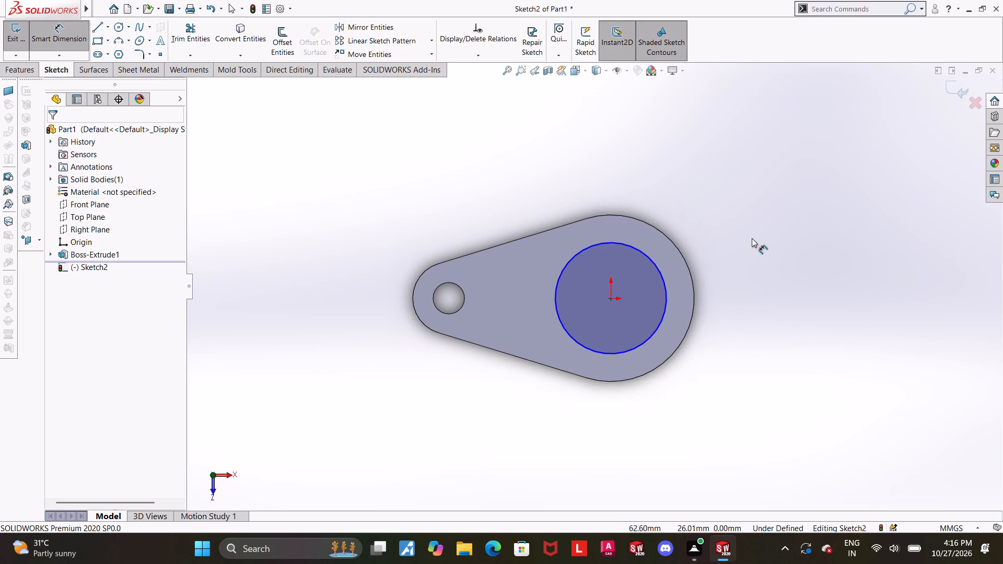
click(632, 245)
click(622, 168)
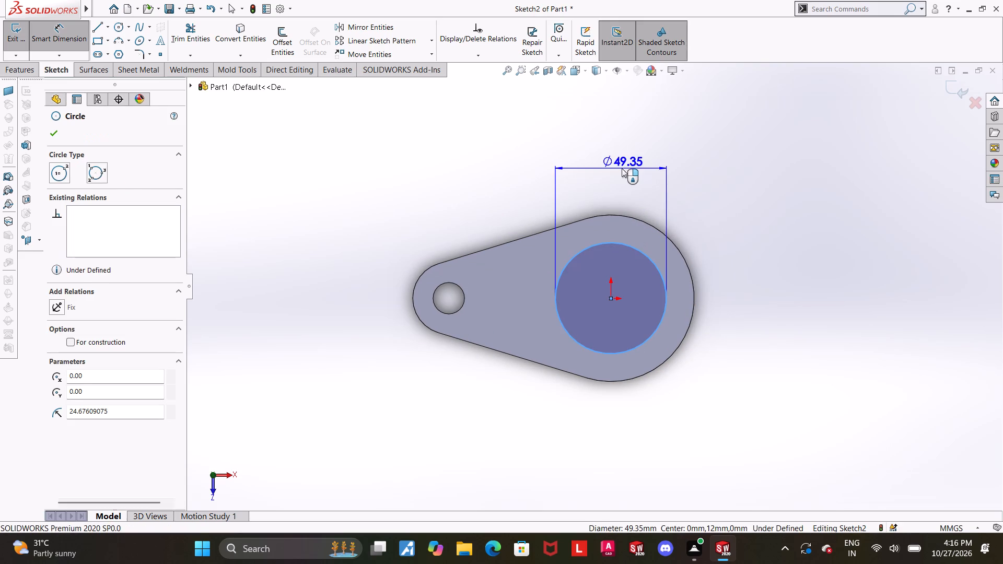
text(56)
key(Return)
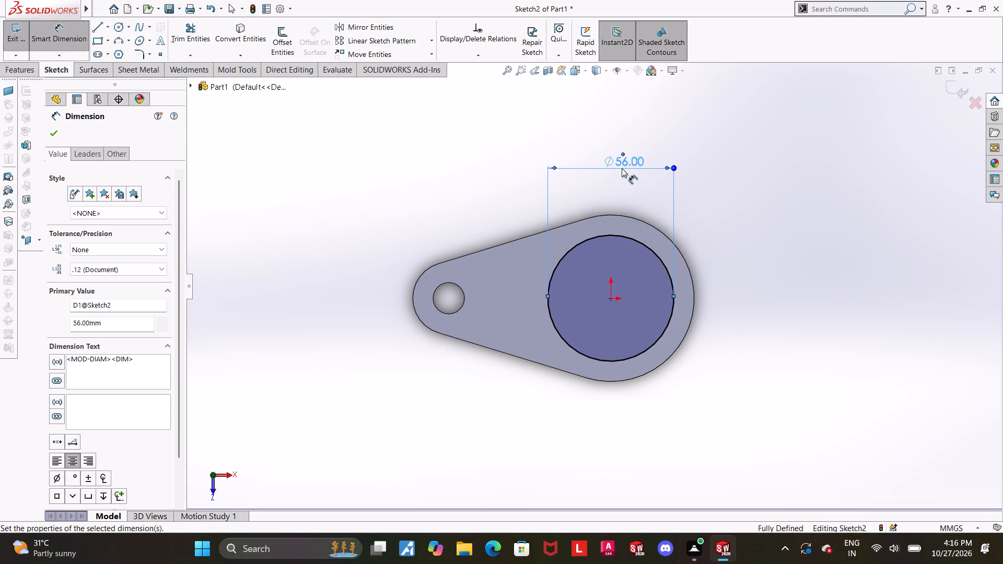
key(Escape)
scroll(604, 164, up, 2)
scroll(741, 314, down, 1)
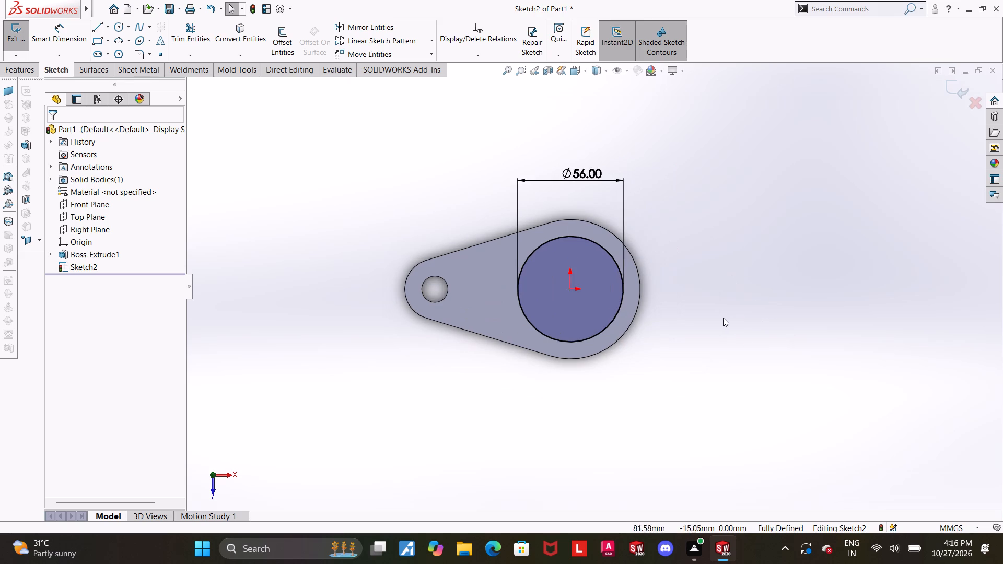
middle_drag(720, 318, 719, 259)
click(961, 90)
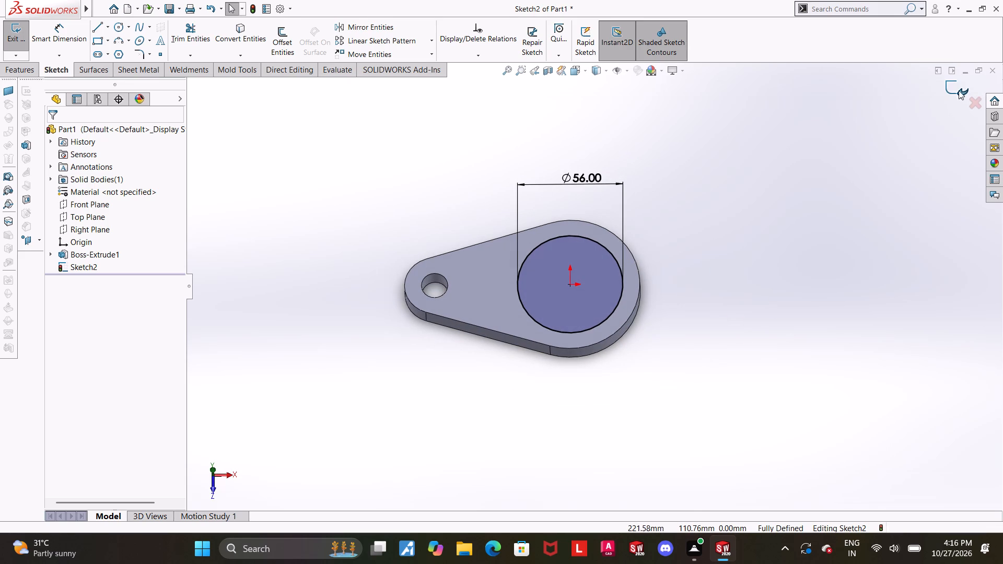
Extrude the 56 mm circle as a merged blind boss 92 mm (116-24) deep from the plate's top face.
middle_drag(691, 209, 686, 187)
scroll(692, 172, up, 2)
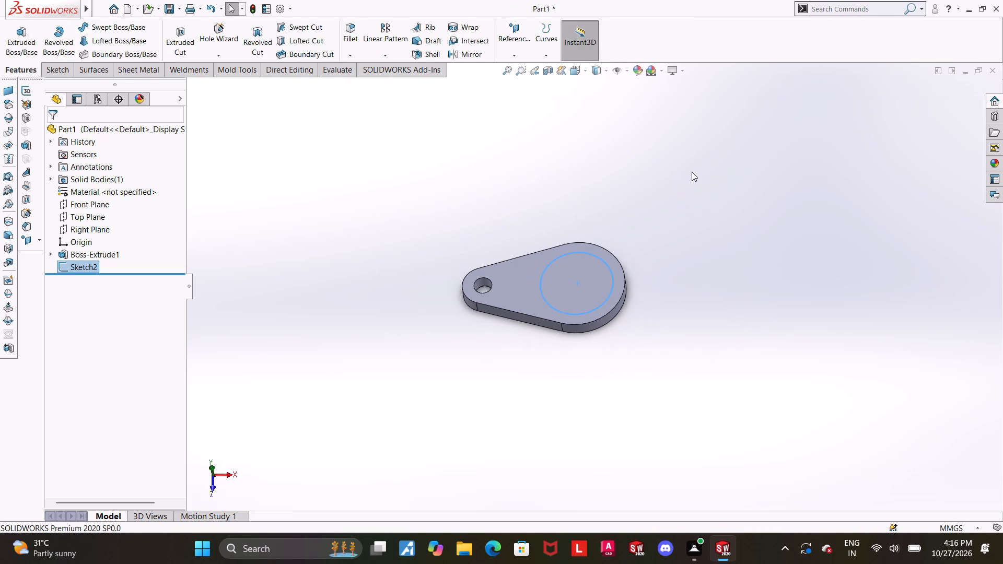
scroll(696, 171, down, 1)
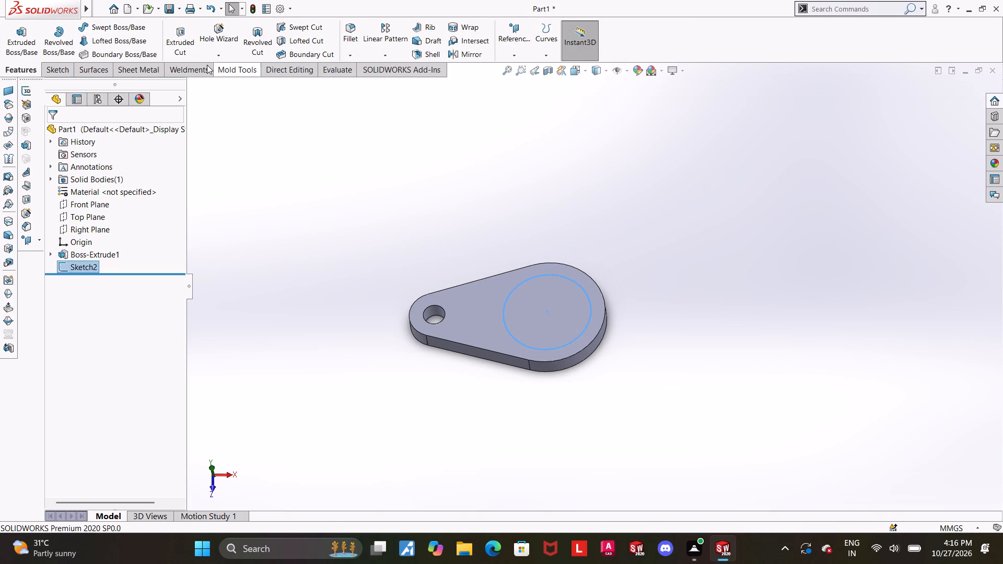
click(28, 29)
scroll(645, 296, up, 1)
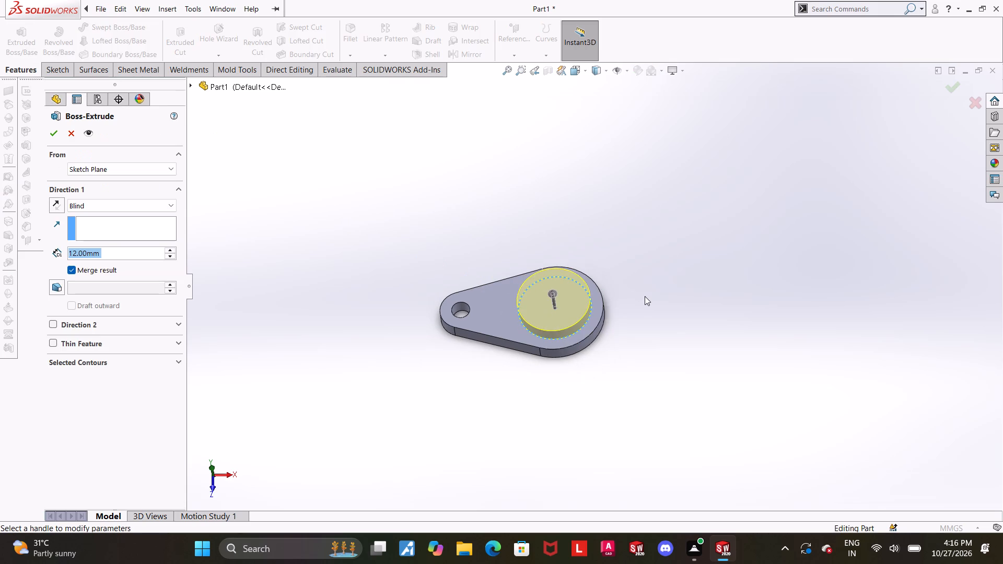
scroll(563, 273, down, 1)
middle_drag(582, 290, 581, 260)
scroll(557, 292, down, 2)
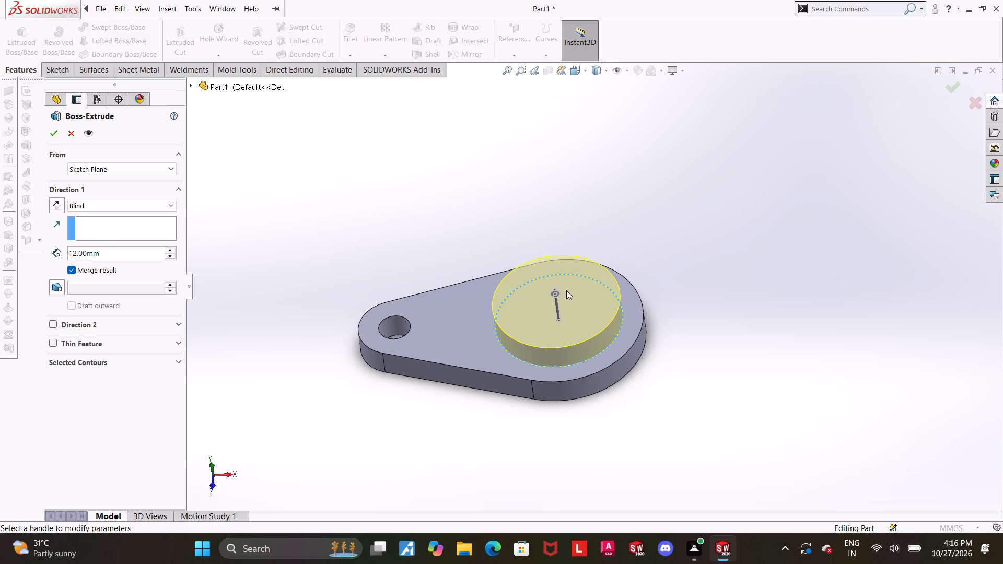
click(110, 247)
click(118, 251)
drag(120, 252, 0, 248)
text(116-24)
key(Return)
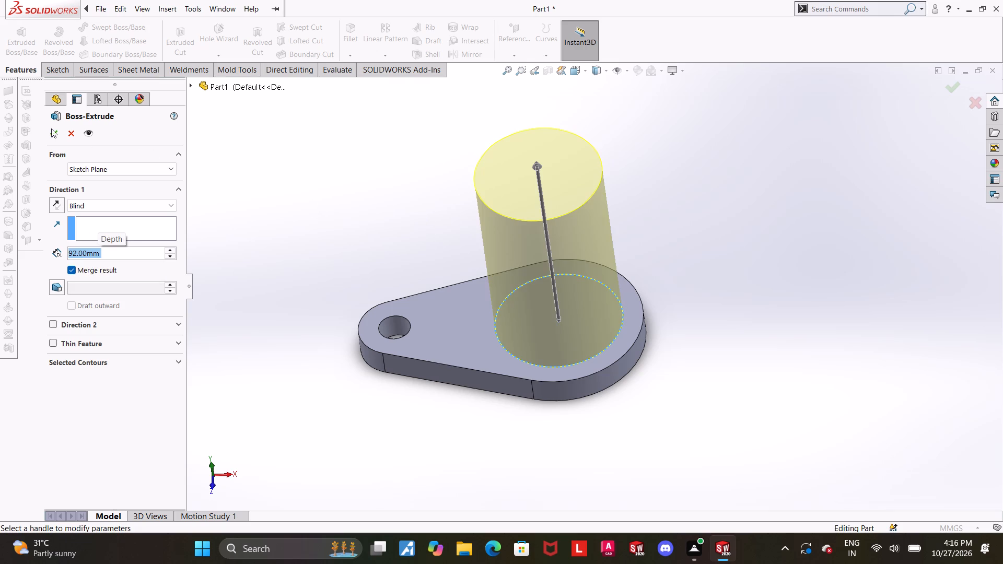
click(45, 130)
click(57, 136)
click(390, 230)
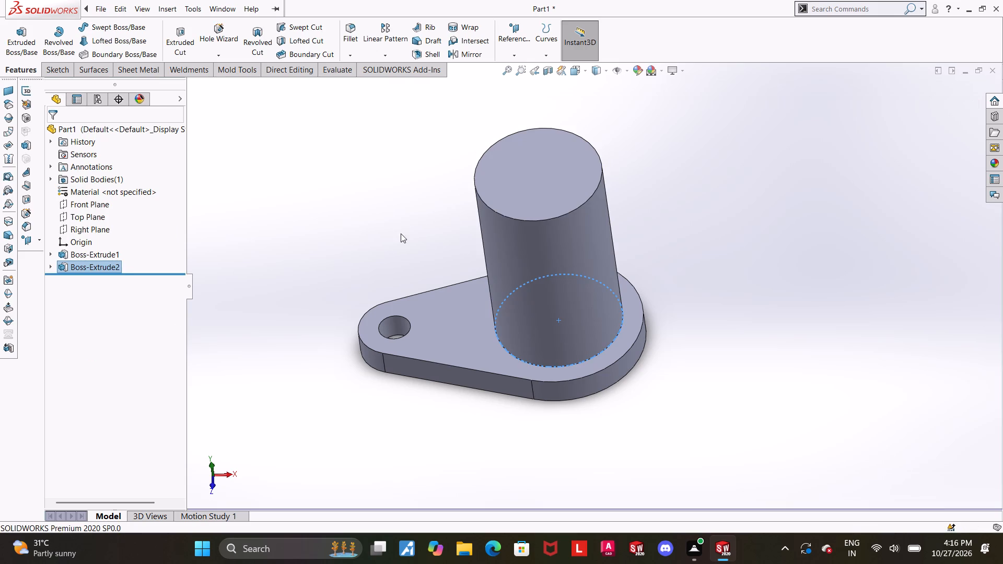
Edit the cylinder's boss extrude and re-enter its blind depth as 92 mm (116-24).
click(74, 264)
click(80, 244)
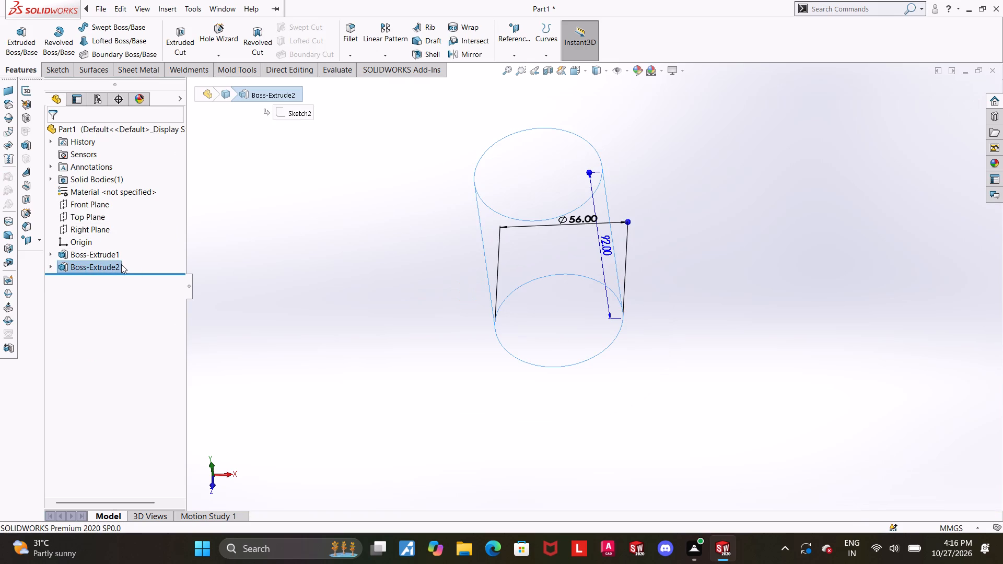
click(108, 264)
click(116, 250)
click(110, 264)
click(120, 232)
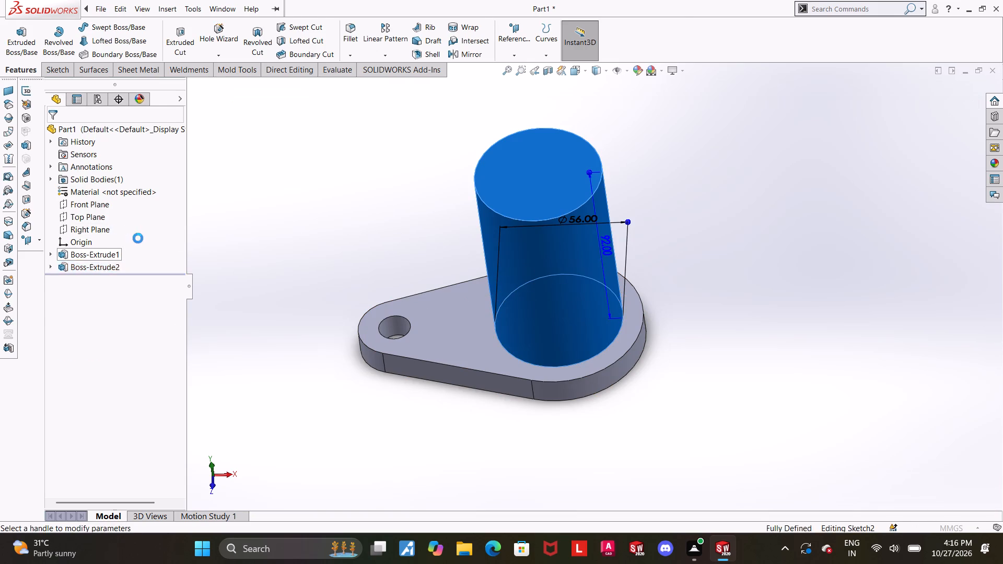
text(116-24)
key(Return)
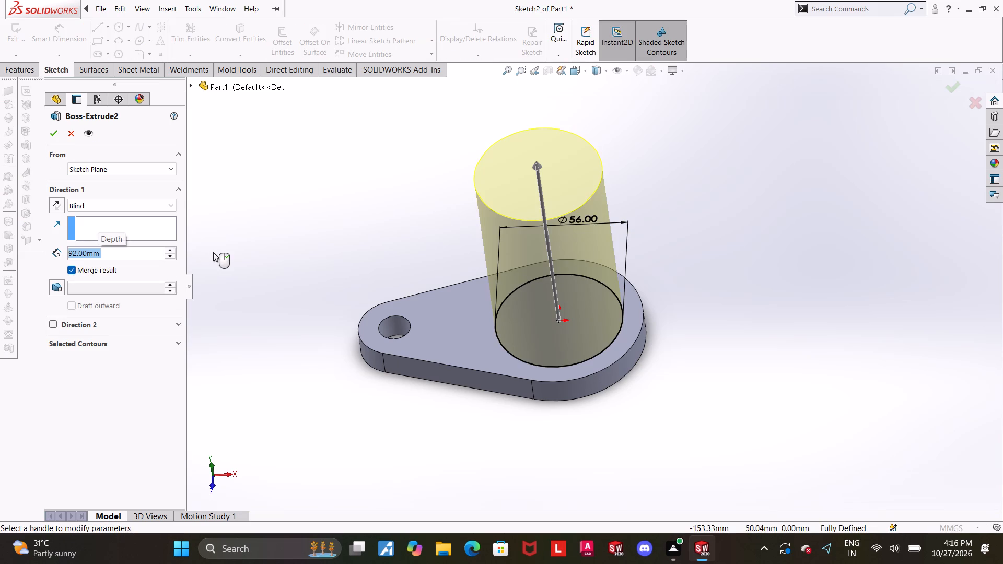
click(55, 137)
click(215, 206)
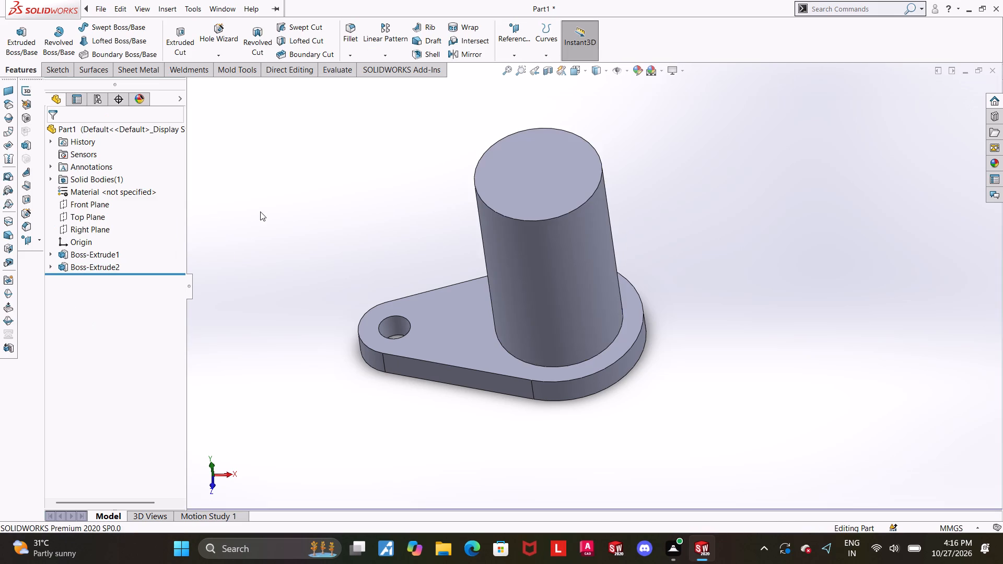
Examine the cylinder and teardrop plate from several angles.
click(719, 268)
middle_drag(672, 246, 671, 259)
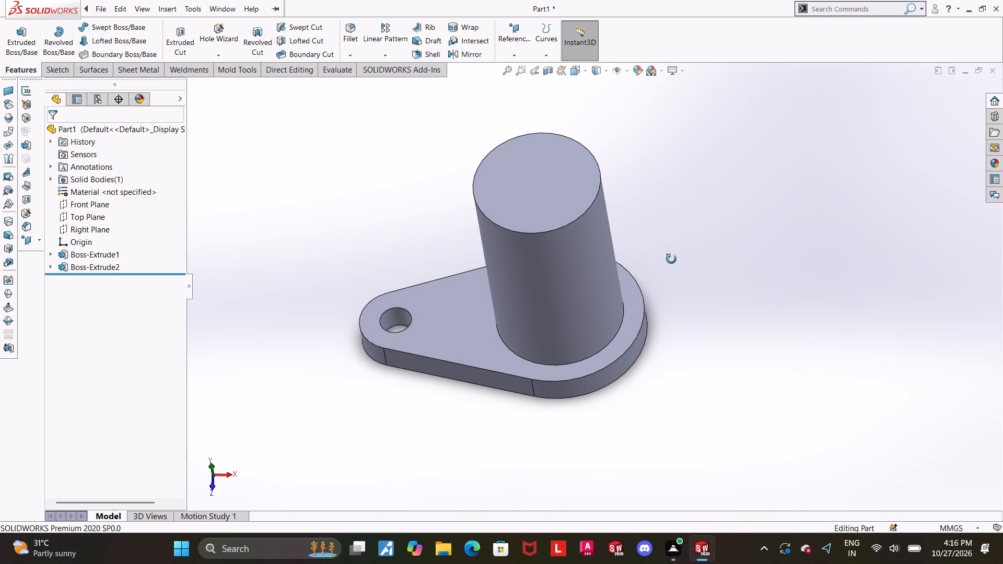
middle_drag(671, 259, 671, 256)
scroll(663, 253, up, 1)
middle_drag(659, 253, 659, 205)
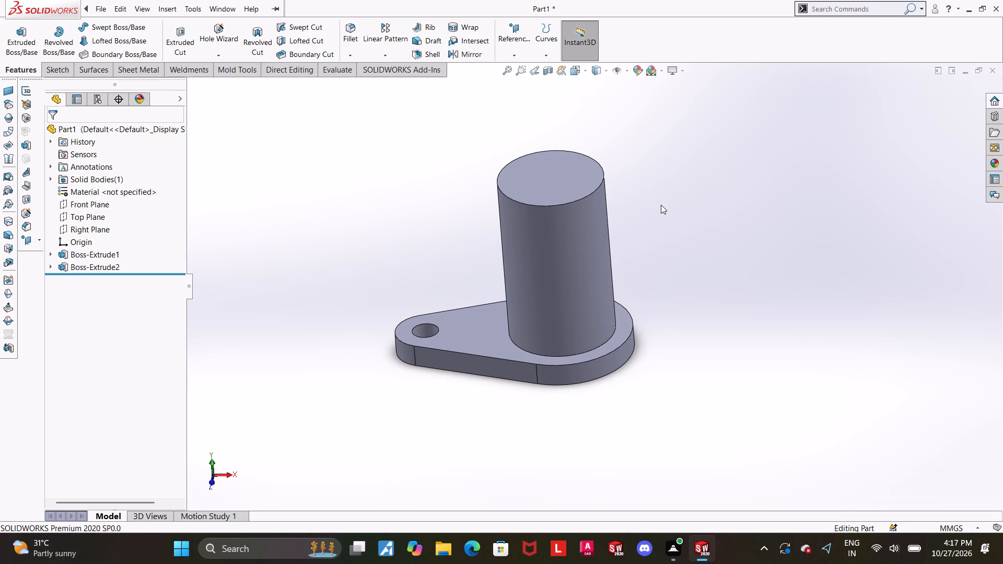
middle_drag(712, 255, 714, 237)
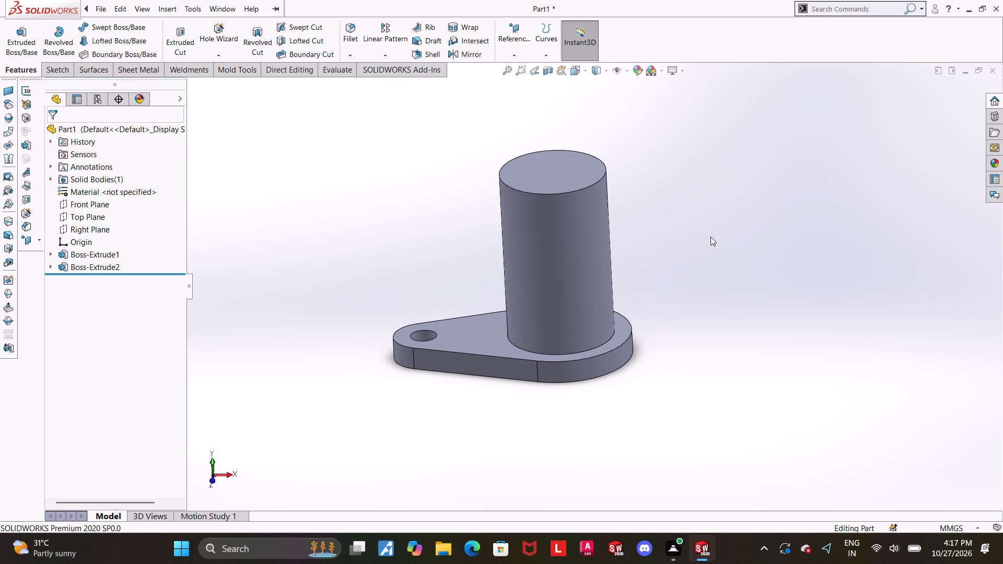
scroll(703, 328, up, 1)
middle_drag(708, 310, 673, 301)
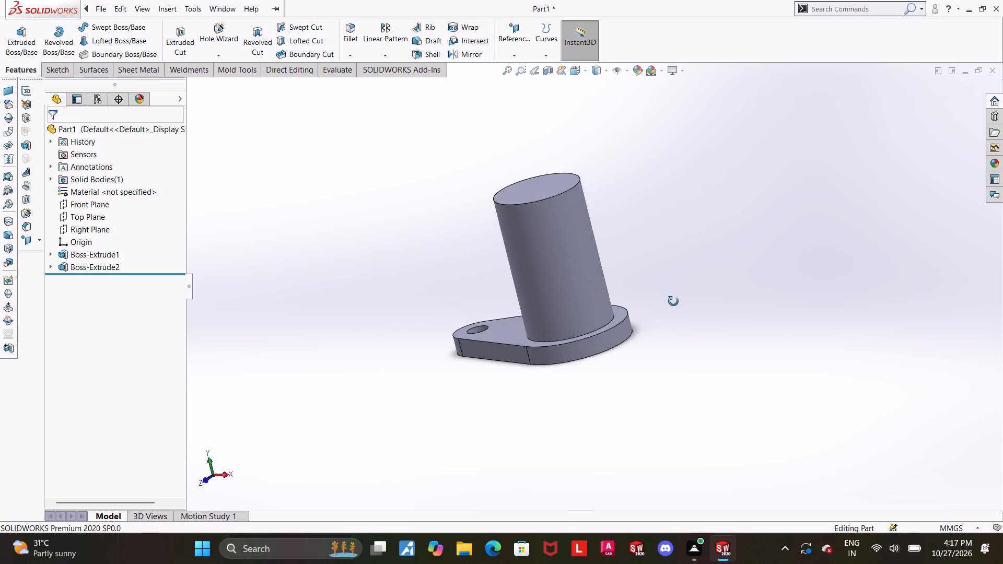
middle_drag(673, 301, 719, 295)
scroll(713, 254, down, 1)
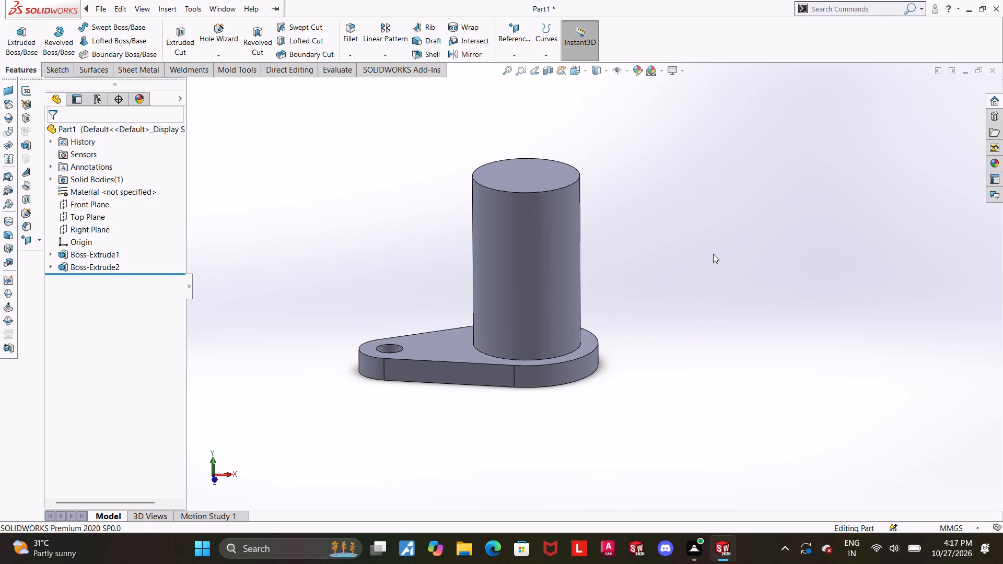
scroll(533, 256, up, 2)
scroll(594, 213, down, 1)
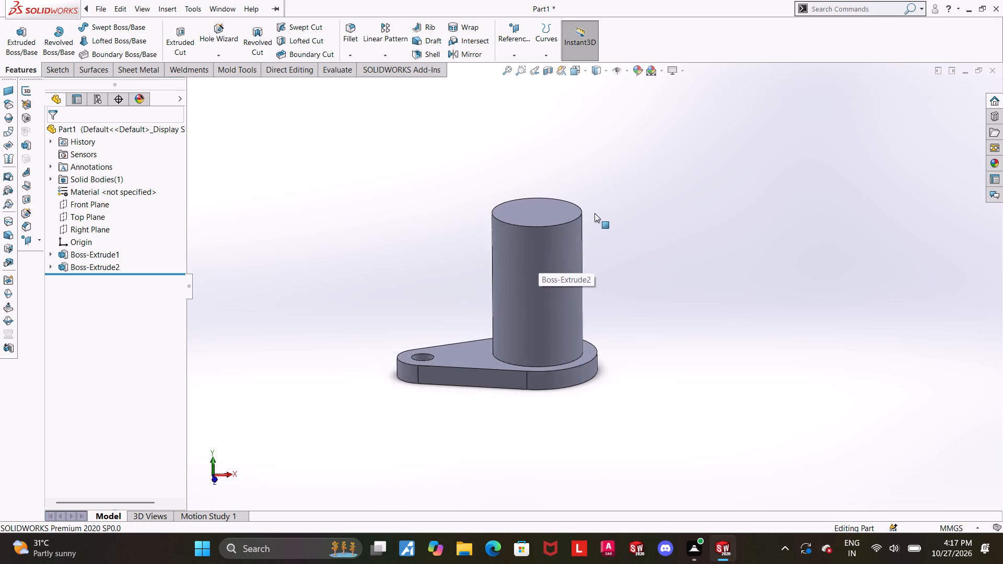
scroll(594, 213, down, 1)
middle_drag(596, 230, 585, 252)
scroll(546, 291, down, 1)
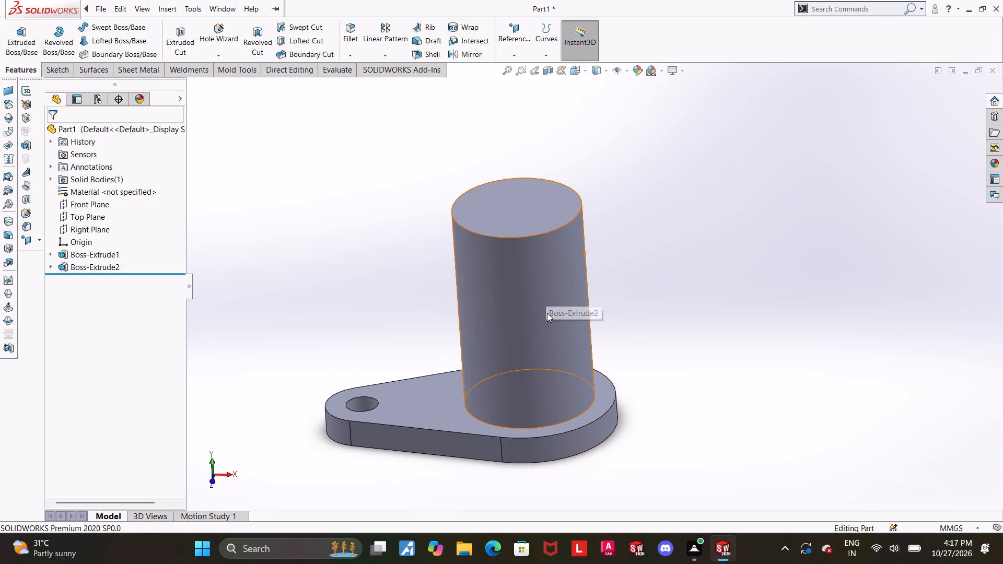
scroll(547, 313, up, 1)
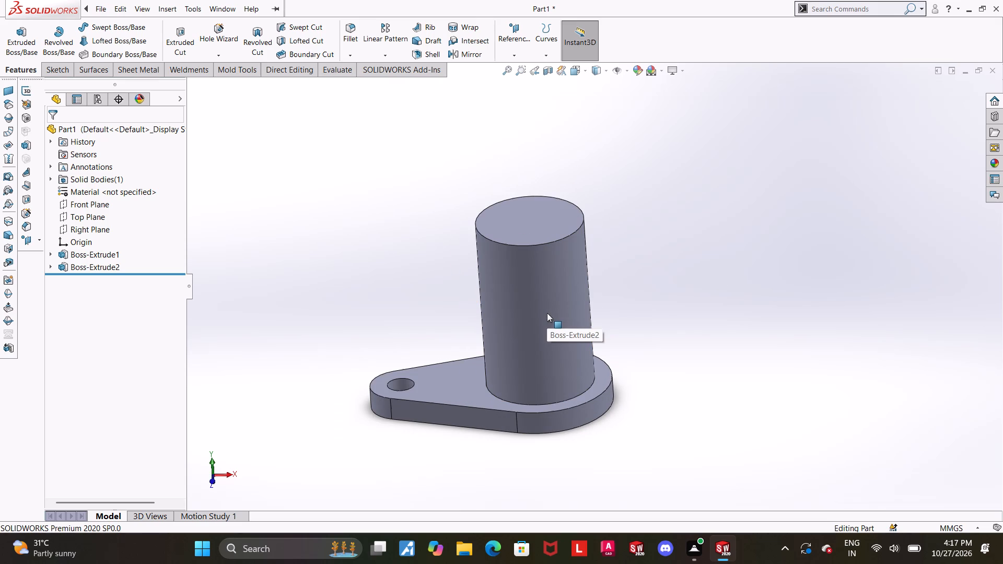
scroll(554, 246, up, 1)
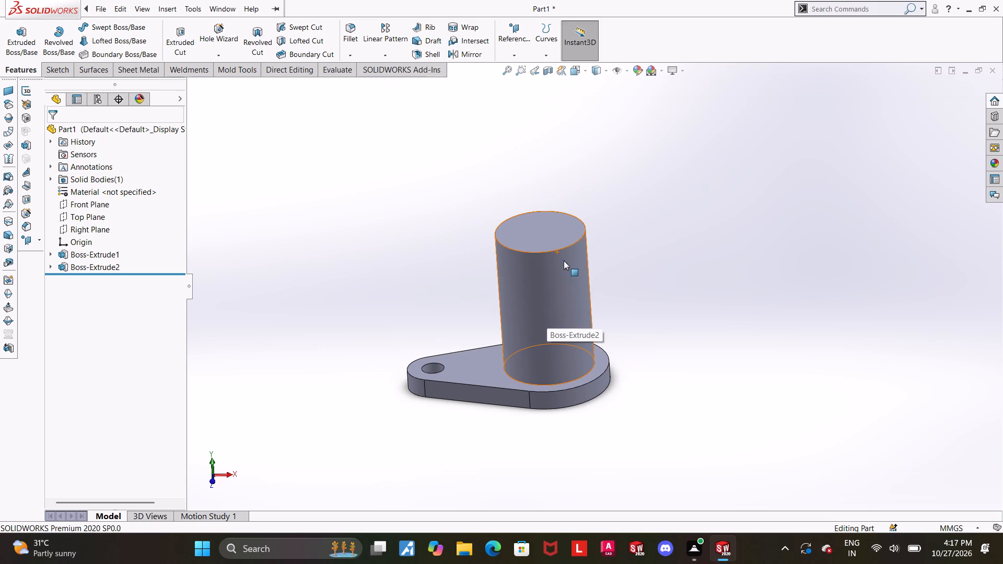
middle_click(670, 255)
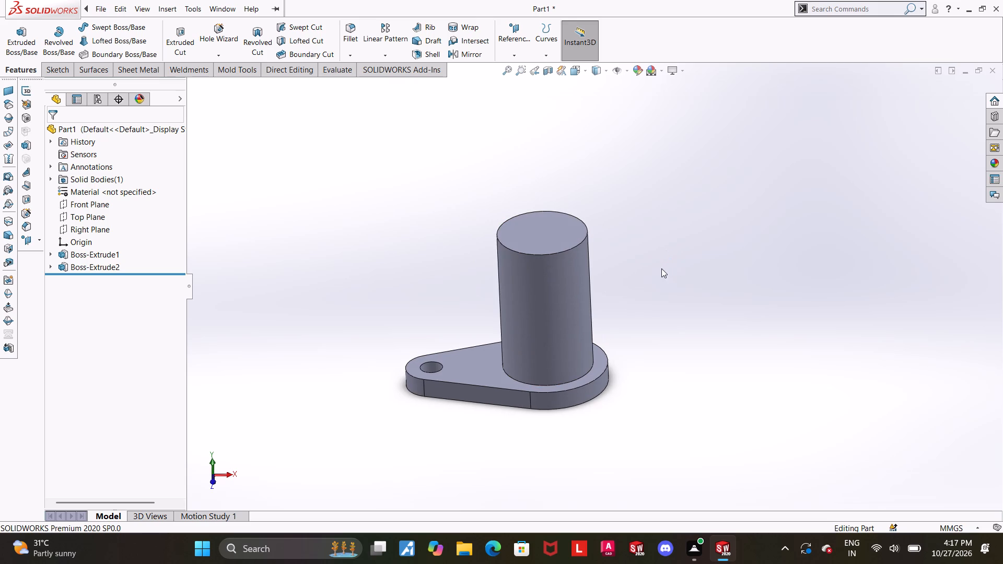
scroll(661, 268, up, 1)
scroll(597, 260, down, 1)
middle_drag(605, 264, 605, 266)
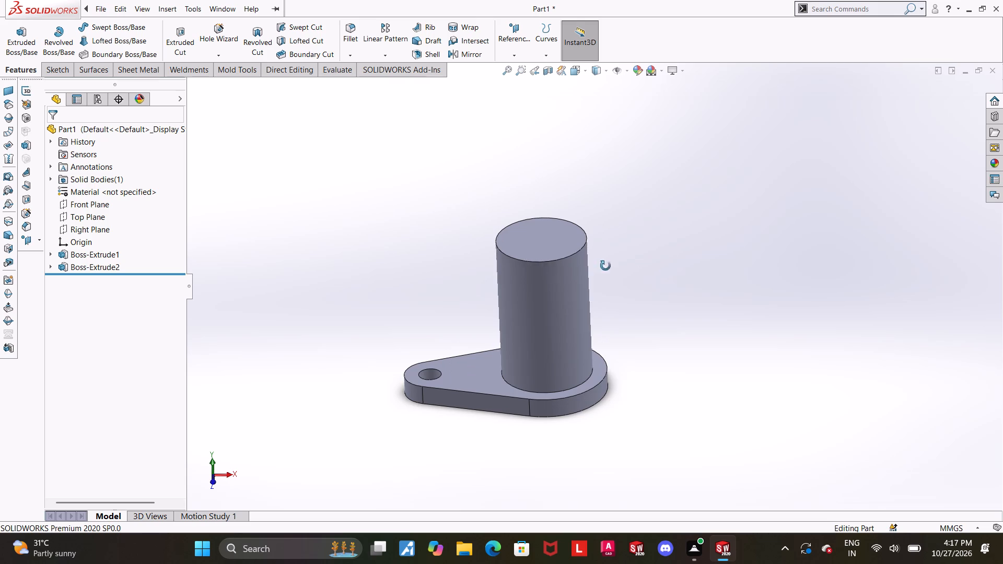
middle_drag(605, 266, 605, 291)
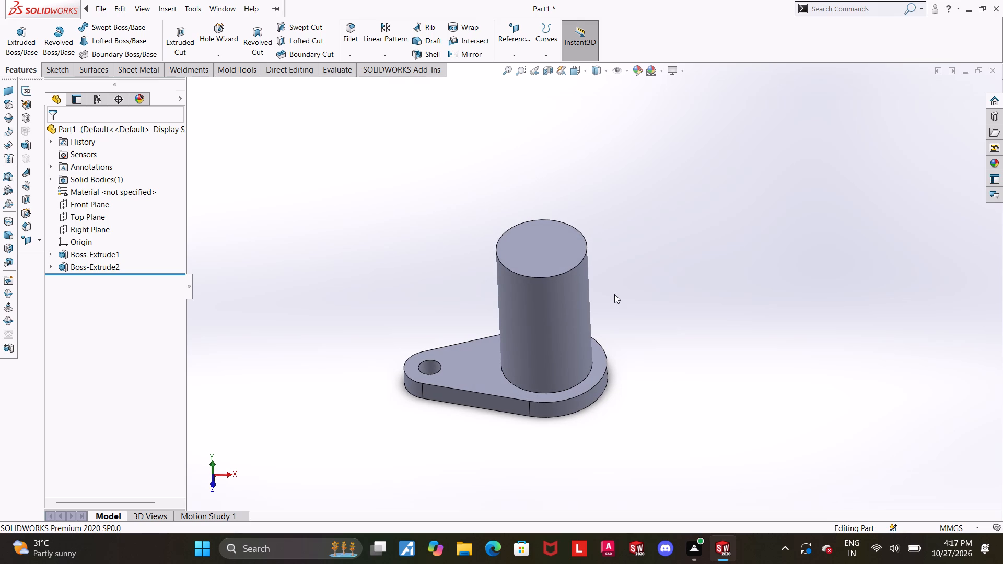
scroll(614, 294, up, 1)
middle_click(611, 300)
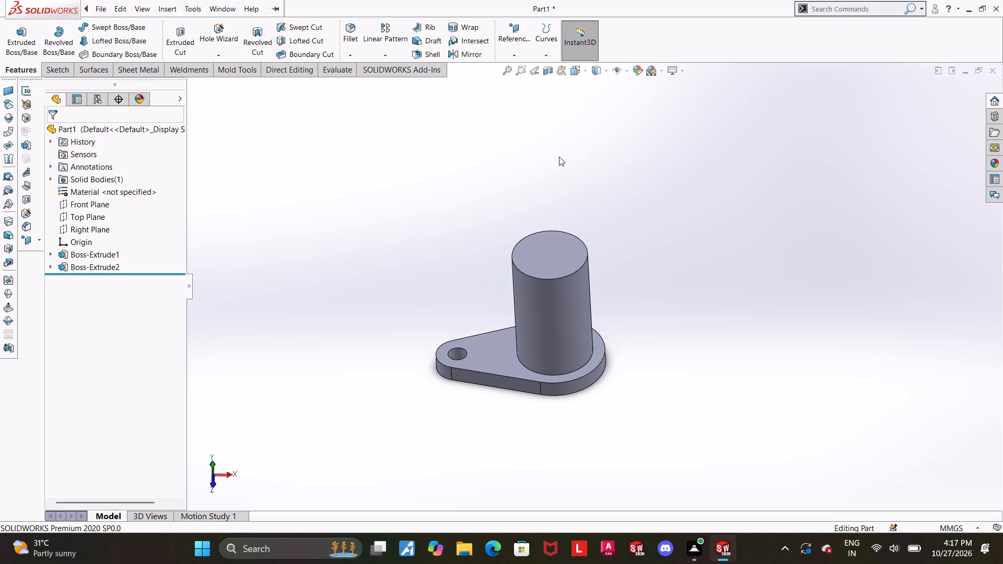
middle_drag(598, 191, 599, 183)
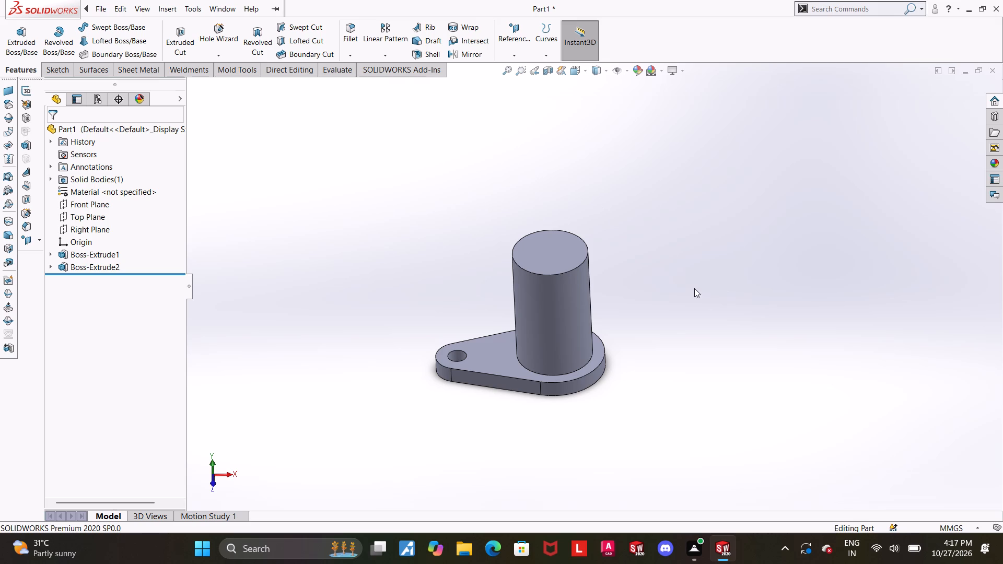
Create a reference plane offset 58 mm (116/2) above the Top Plane.
click(522, 56)
click(524, 68)
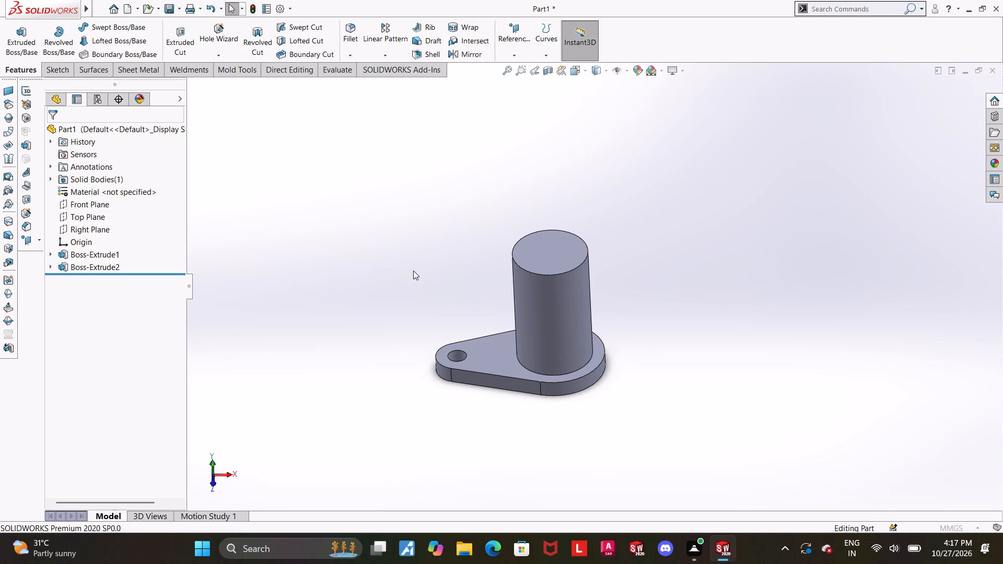
middle_drag(467, 329, 469, 288)
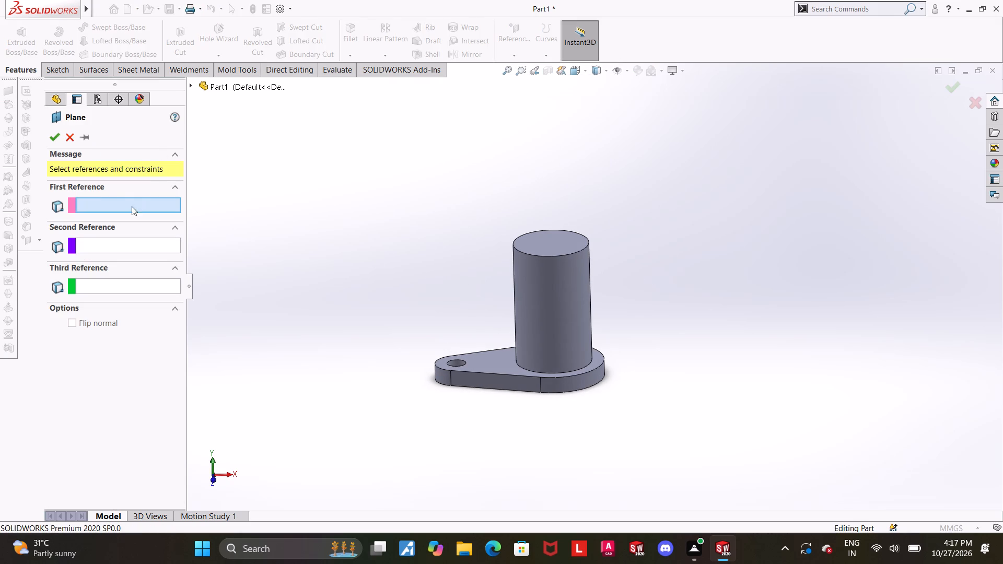
click(194, 85)
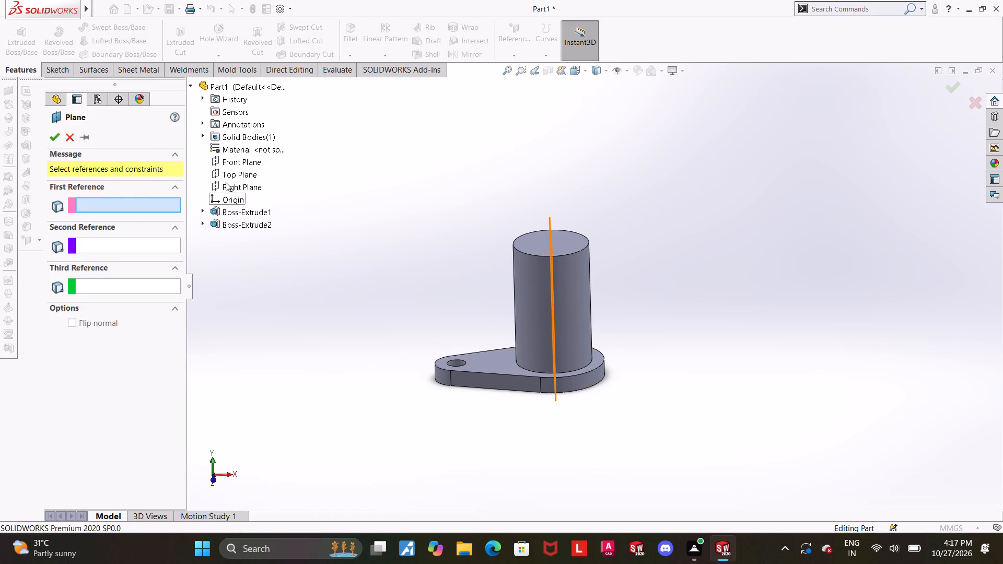
click(227, 172)
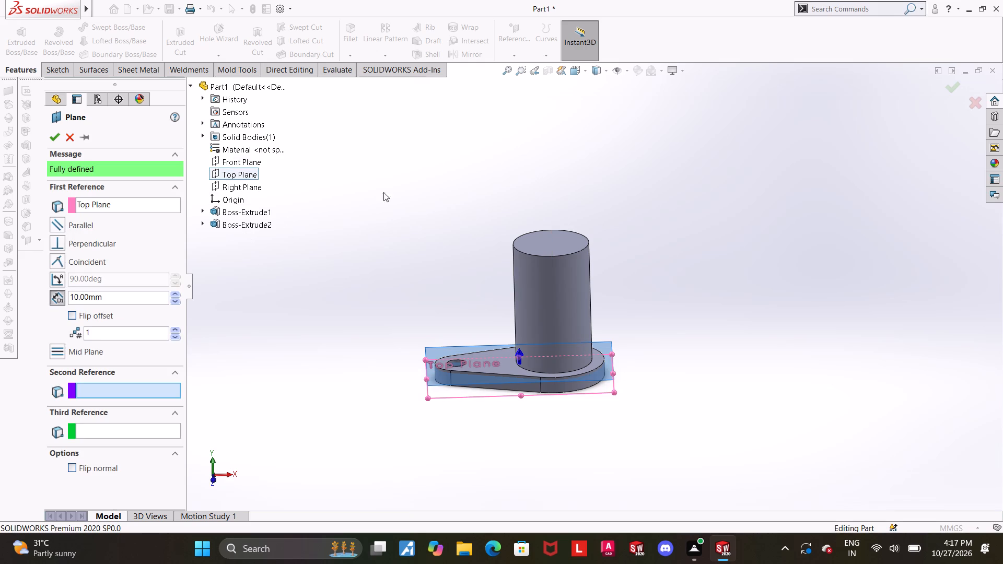
click(115, 297)
drag(126, 296, 0, 280)
text(116/2)
key(Return)
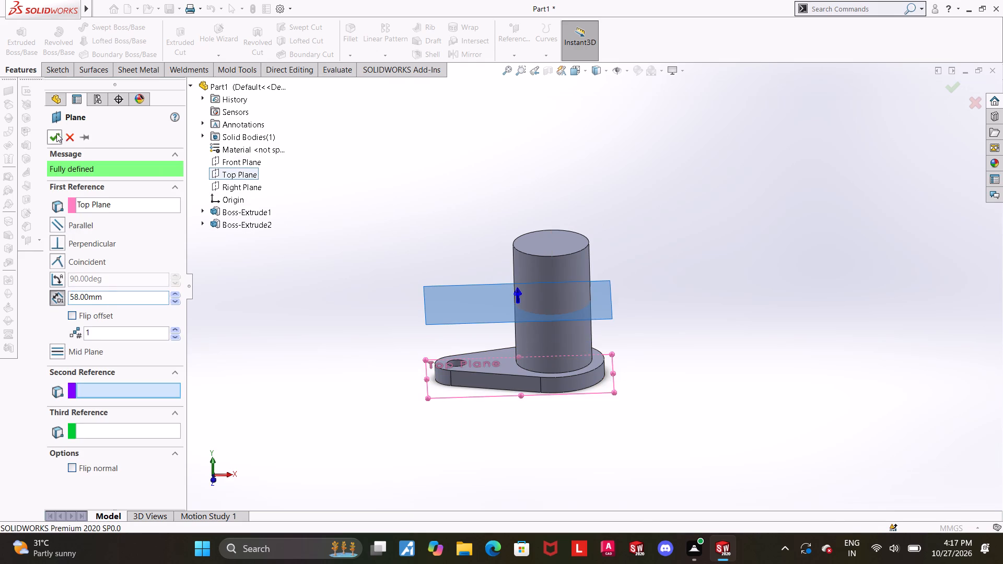
click(56, 133)
click(337, 160)
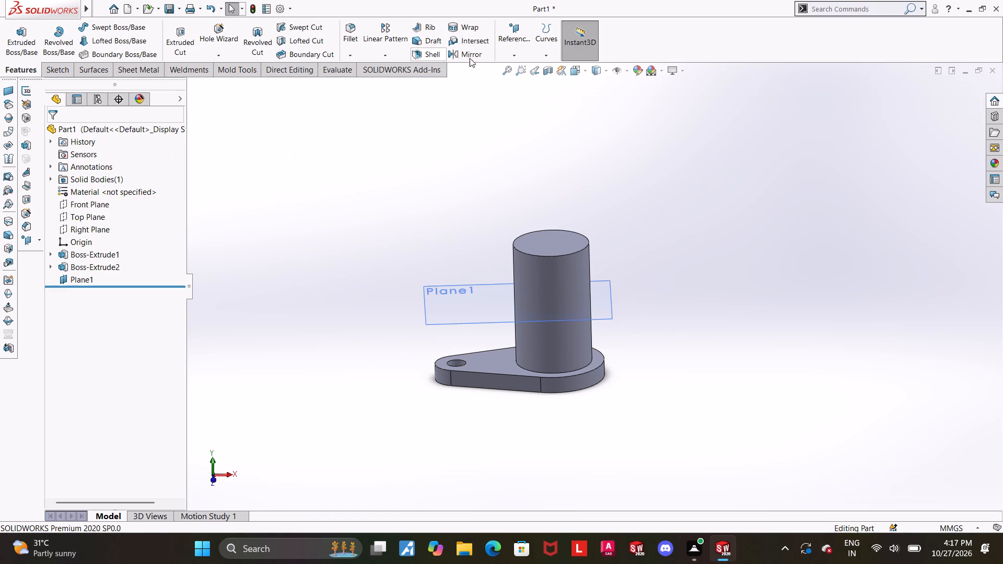
Mirror the teardrop plate extrusion about the offset mid-height plane to form the matching plate at the cylinder's other end.
click(476, 58)
click(192, 83)
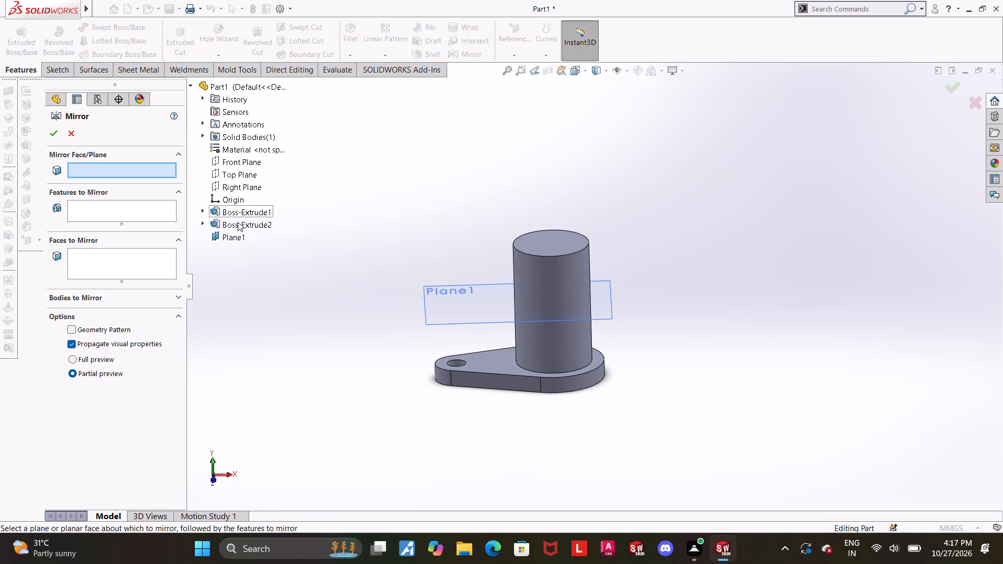
click(228, 234)
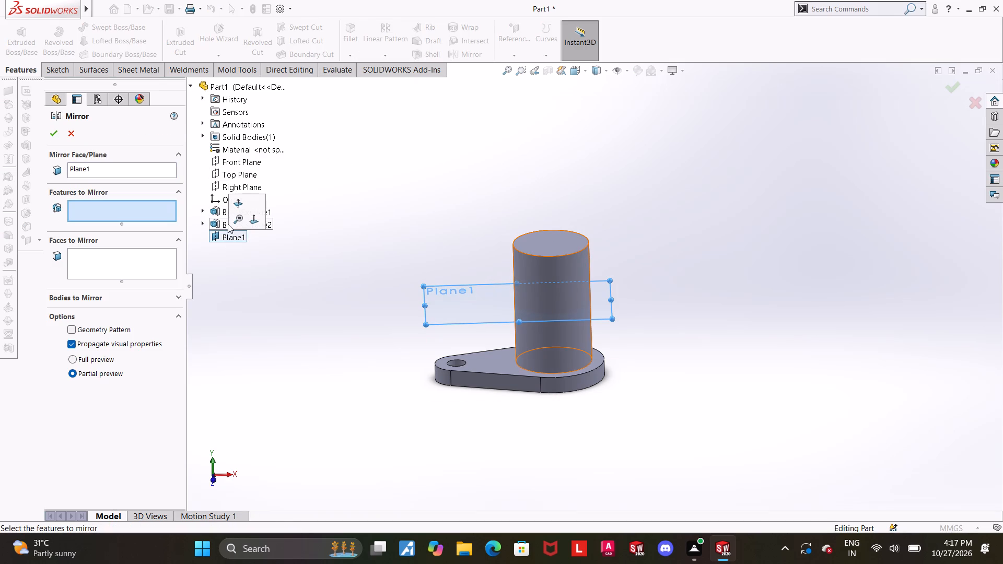
click(216, 210)
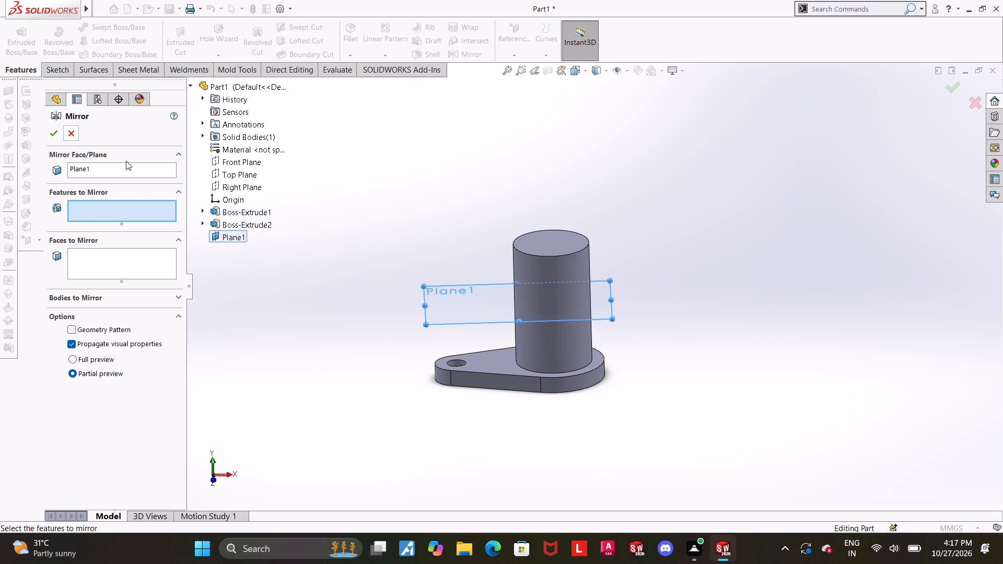
double_click(239, 207)
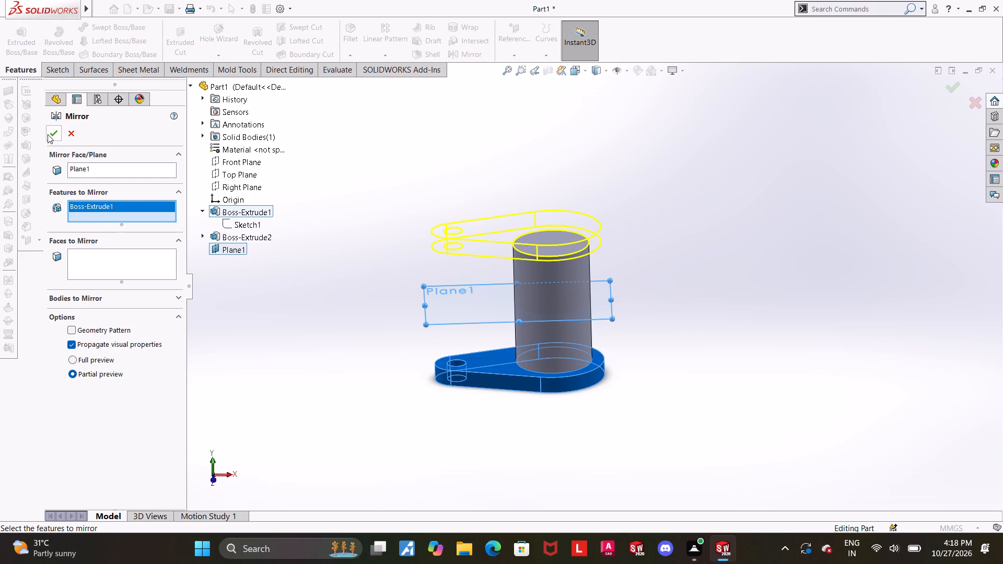
click(48, 134)
click(529, 186)
Hide the offset mid-height reference plane.
middle_drag(609, 180, 553, 174)
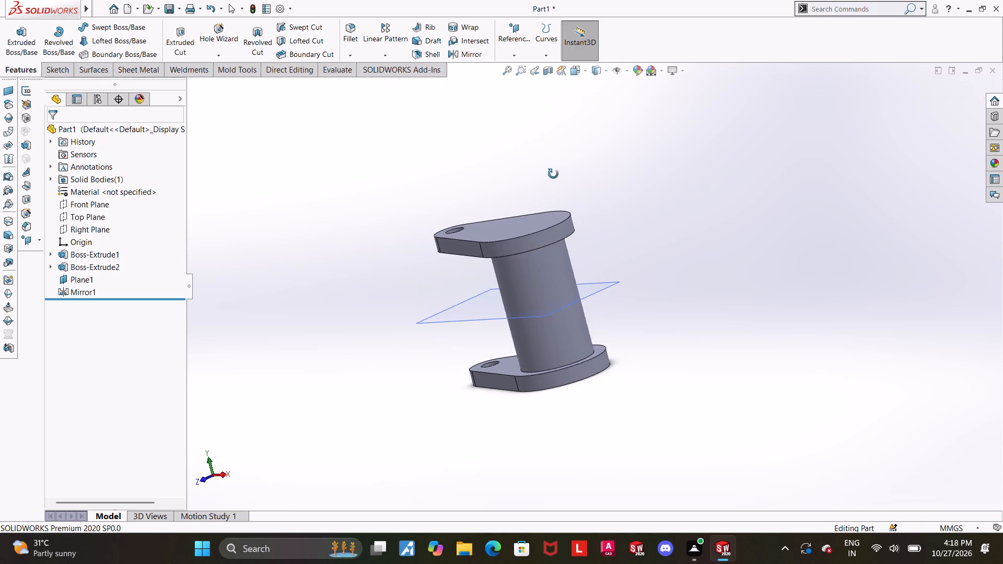
middle_drag(553, 174, 581, 167)
middle_drag(639, 283, 673, 253)
scroll(650, 256, down, 4)
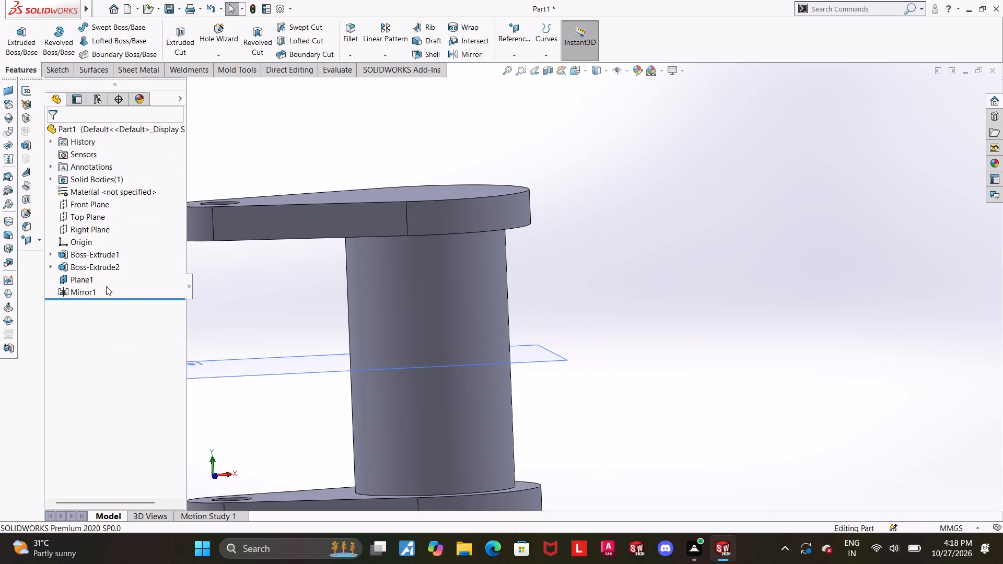
right_click(82, 285)
click(106, 273)
Fillet both circular edges where the cylinder meets the two teardrop plates with a symmetric 4 mm radius.
scroll(620, 308, up, 3)
middle_drag(600, 314, 595, 311)
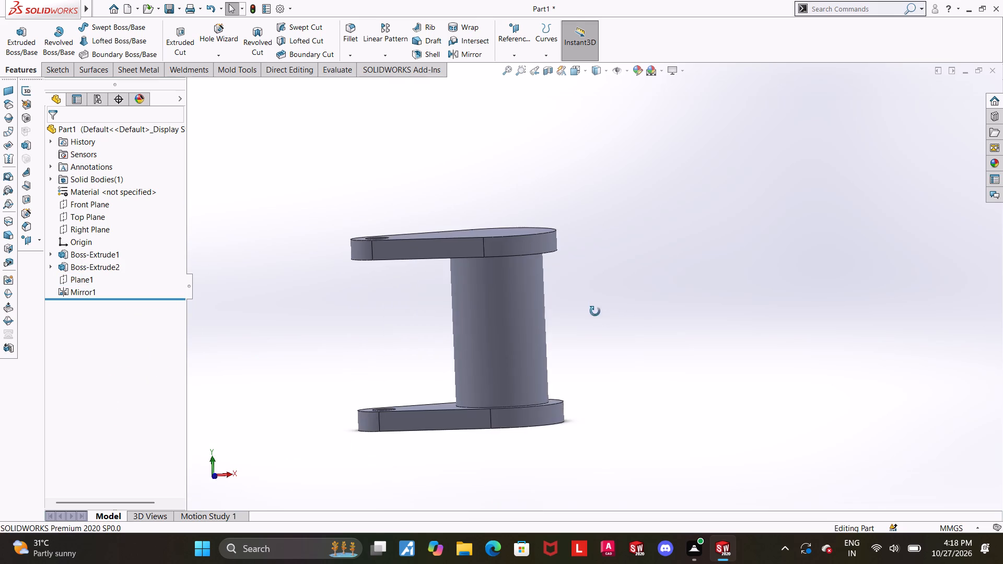
middle_drag(595, 311, 594, 279)
scroll(580, 290, down, 1)
middle_drag(582, 300, 581, 283)
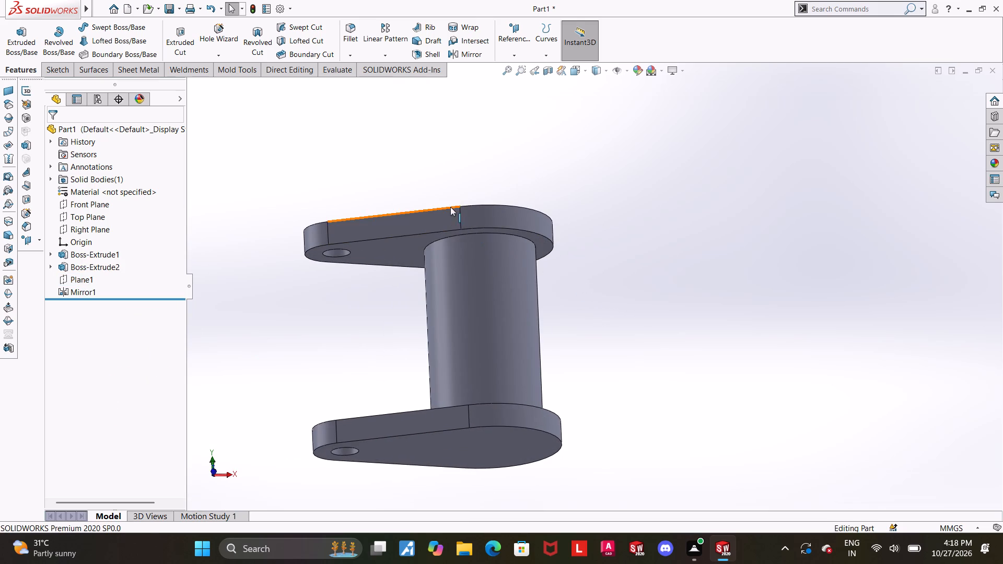
click(353, 35)
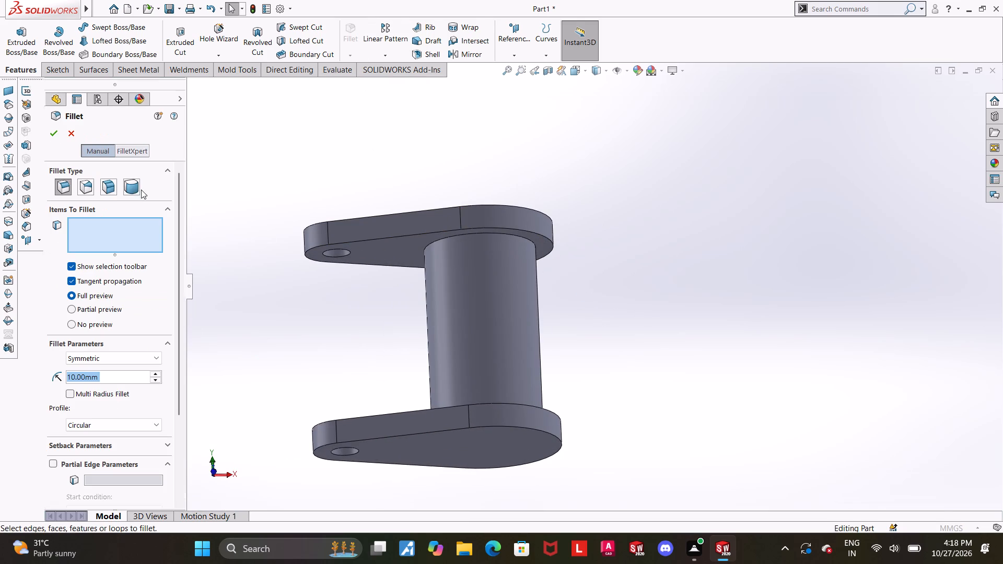
key(4)
key(Return)
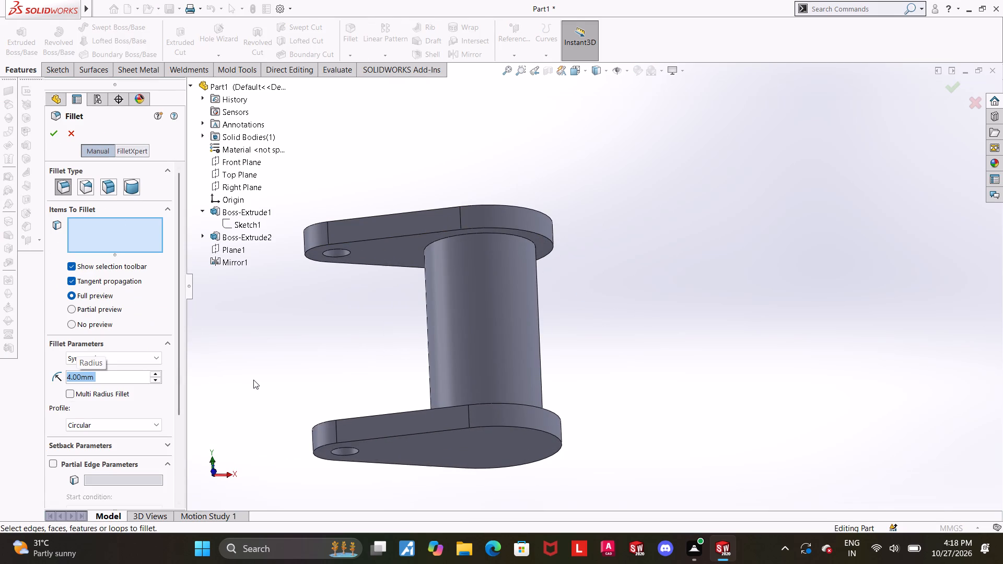
click(463, 236)
middle_drag(600, 260, 600, 298)
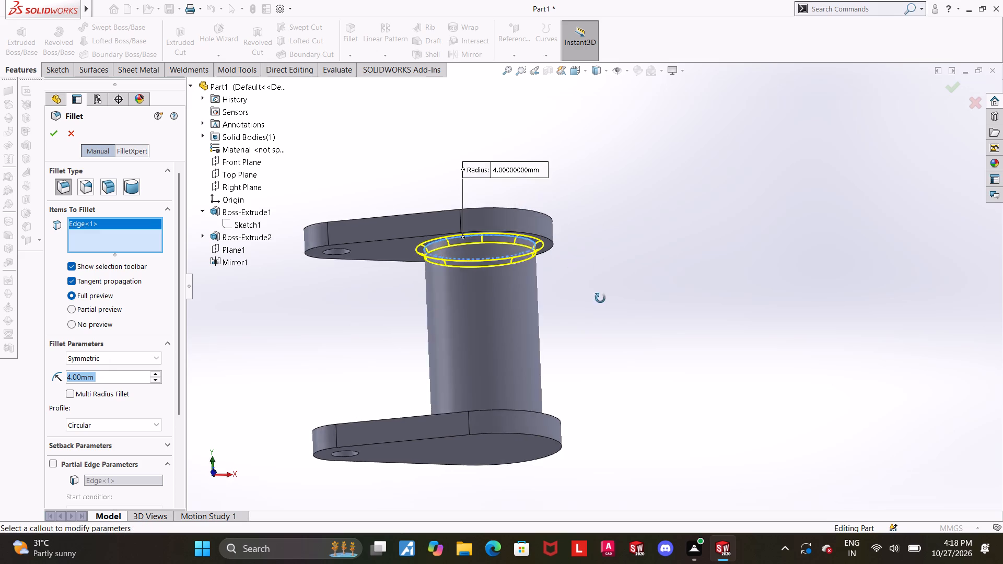
middle_drag(600, 298, 599, 354)
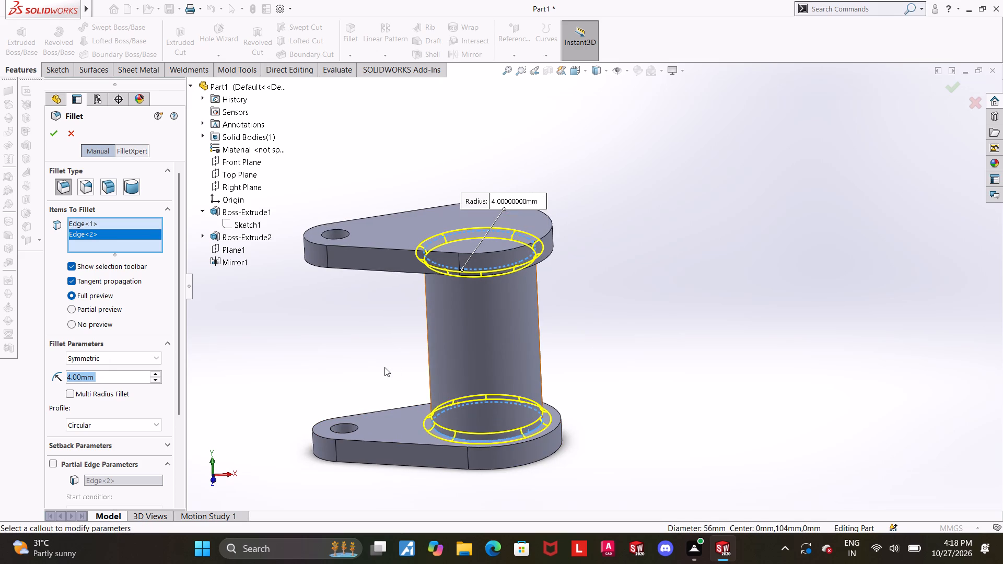
click(50, 131)
click(841, 306)
Examine the filleted cylinder and both plates from several angles and square-on to the Front Plane.
middle_drag(726, 333, 725, 251)
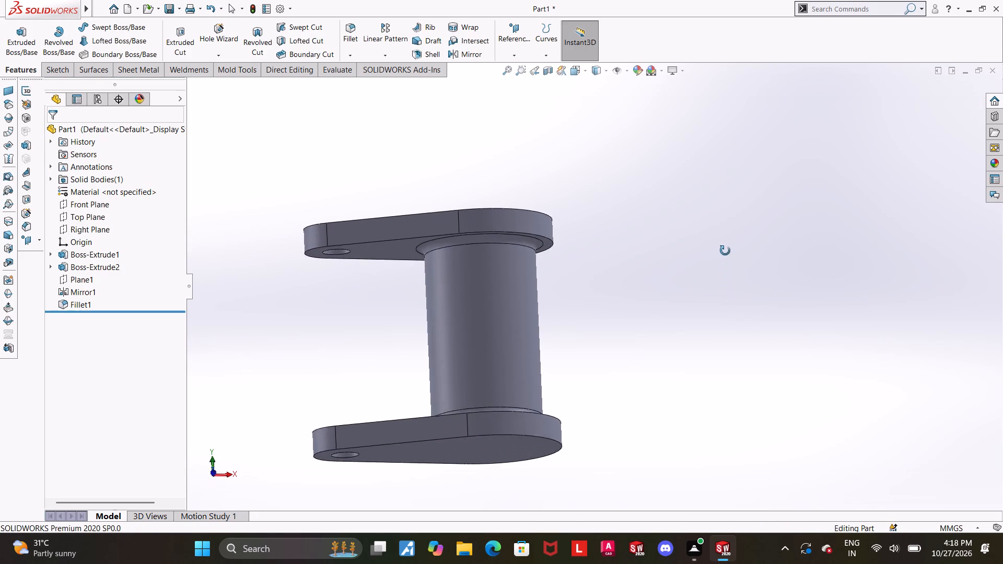
middle_drag(725, 251, 698, 278)
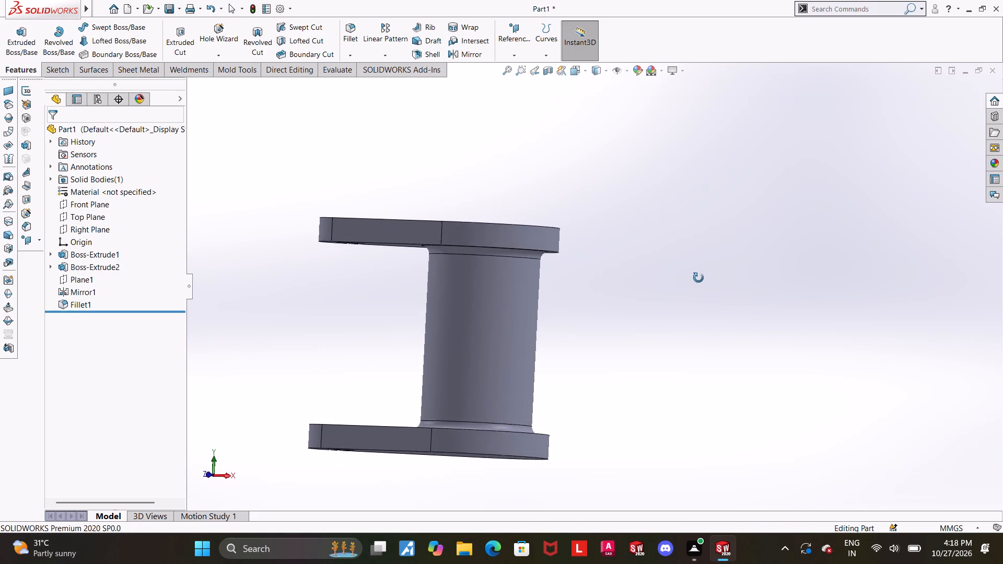
middle_drag(698, 278, 682, 280)
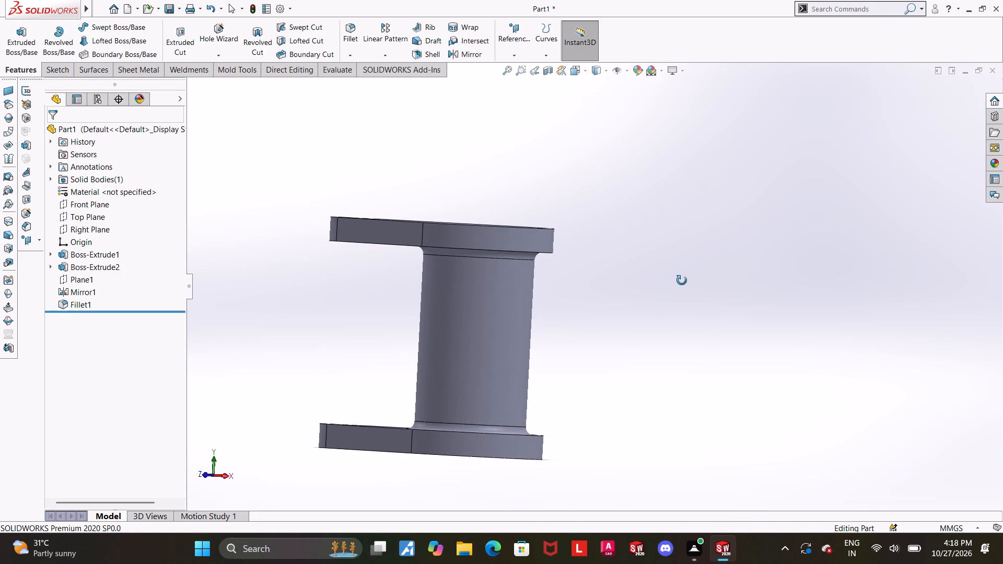
middle_drag(682, 280, 684, 283)
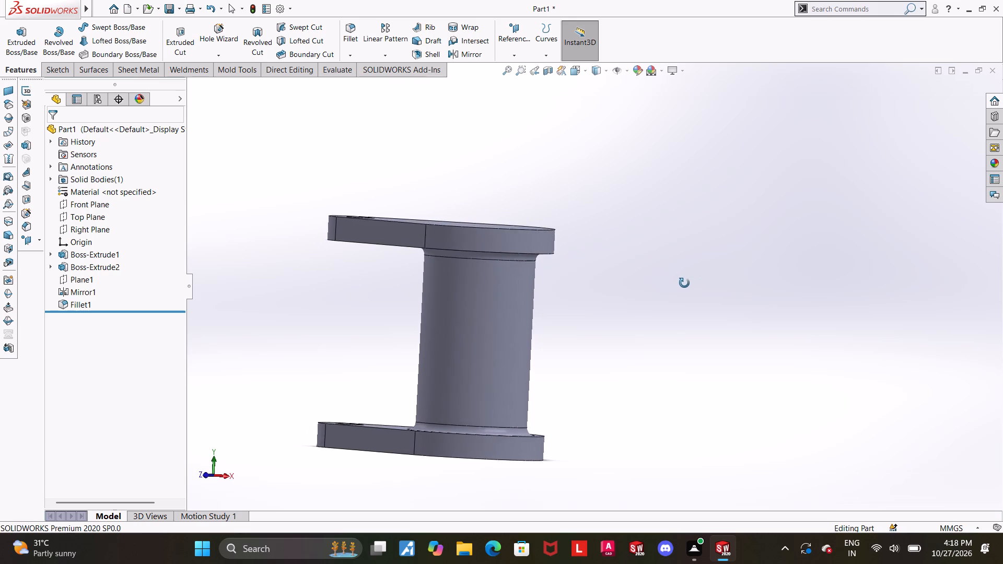
middle_drag(684, 283, 683, 285)
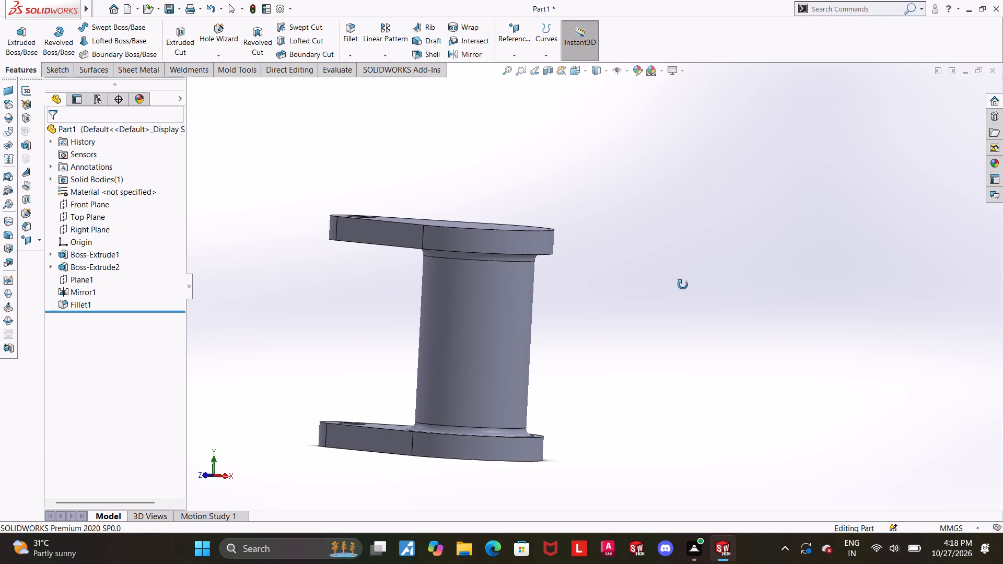
middle_drag(683, 285, 721, 279)
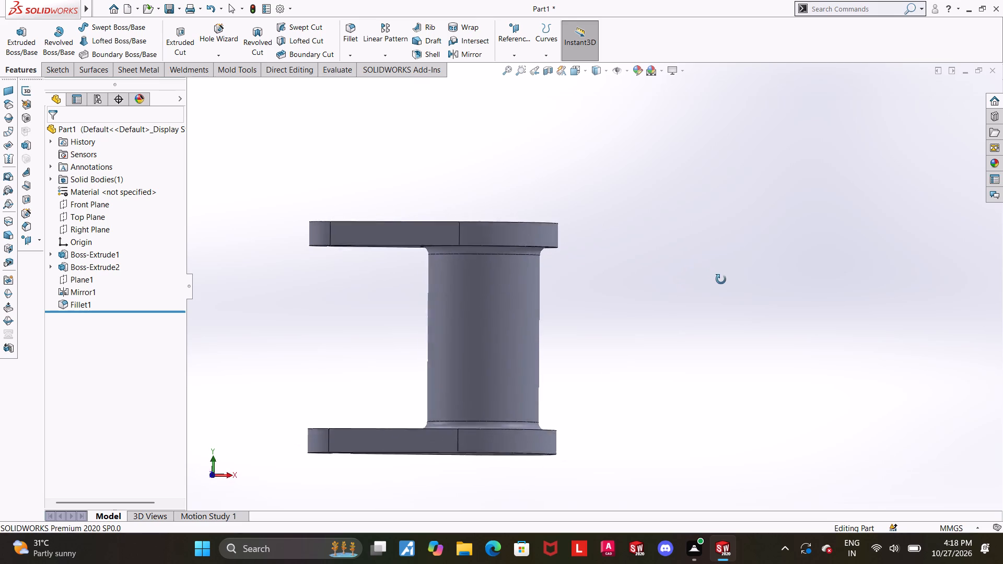
middle_drag(721, 279, 736, 278)
click(74, 204)
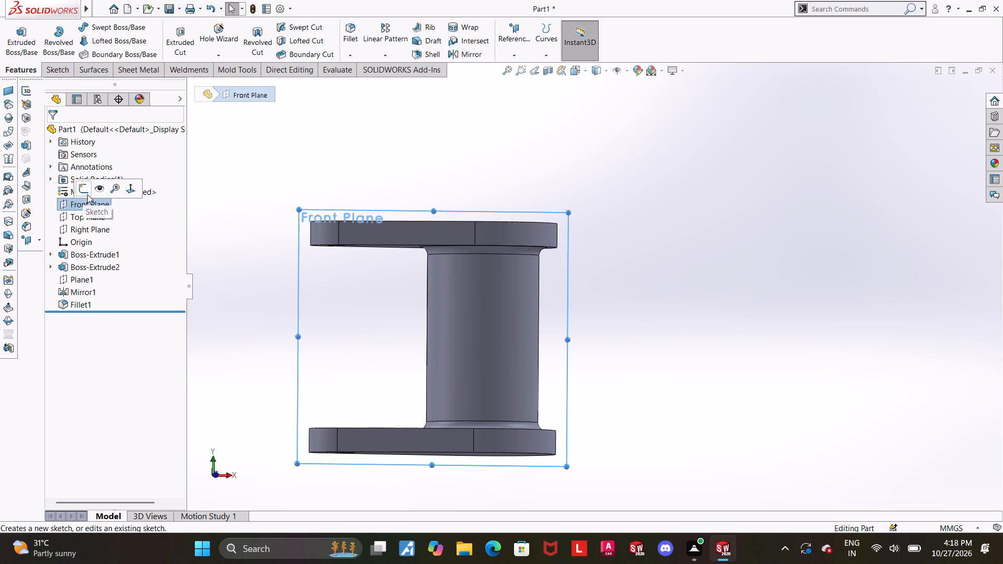
click(133, 188)
scroll(826, 330, up, 4)
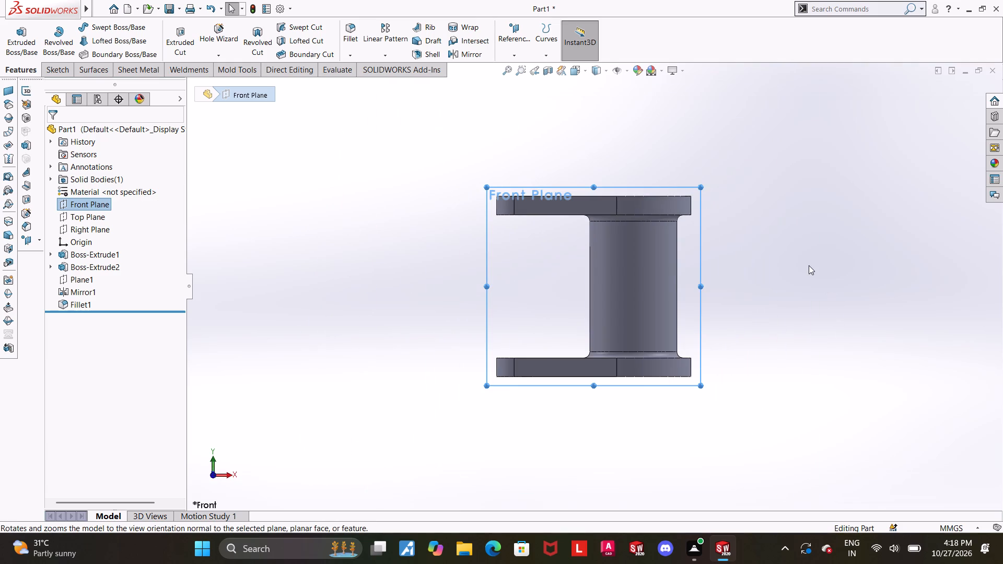
scroll(800, 263, down, 1)
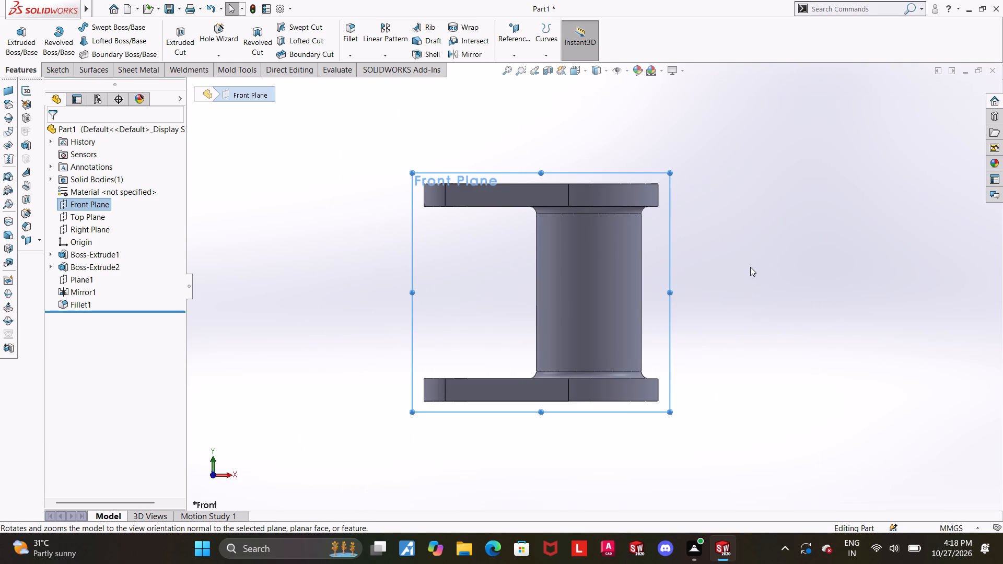
scroll(749, 268, up, 1)
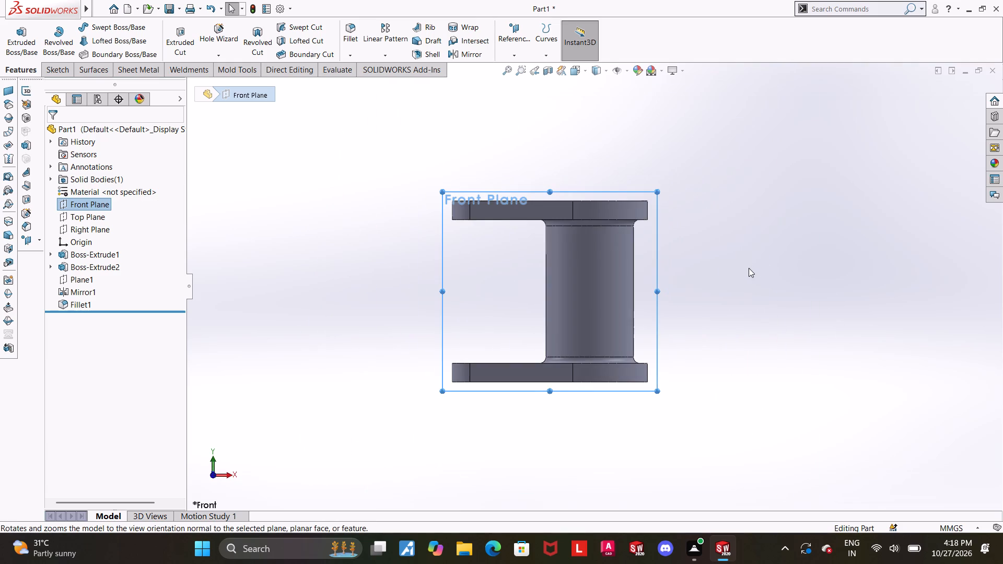
scroll(749, 268, down, 1)
scroll(749, 268, up, 1)
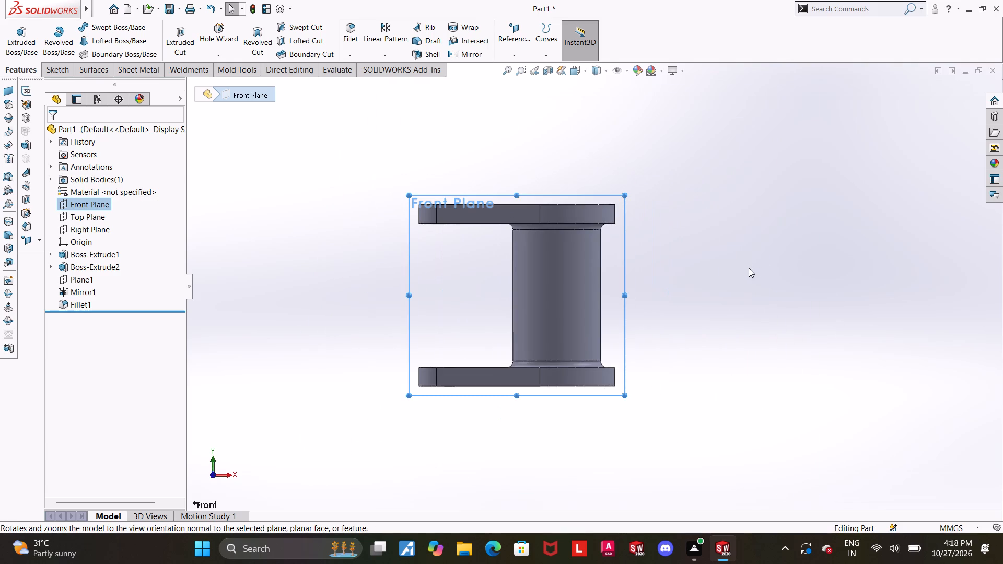
scroll(749, 268, down, 1)
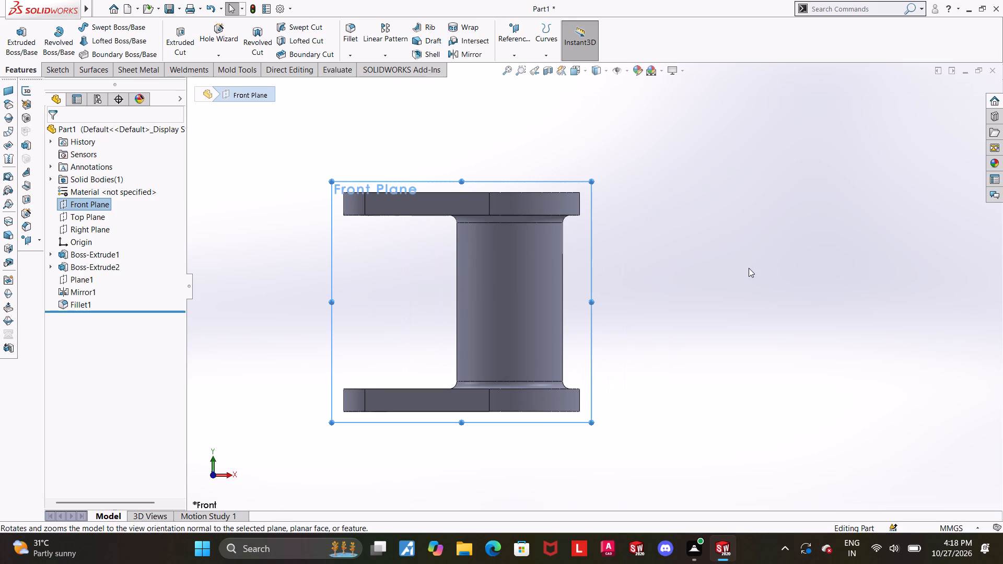
scroll(749, 268, up, 1)
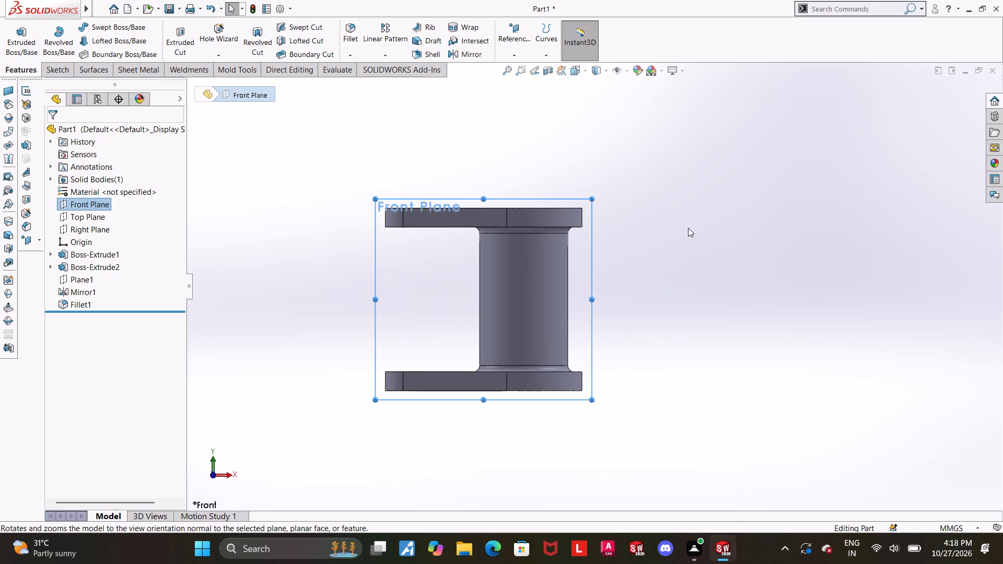
scroll(654, 230, down, 1)
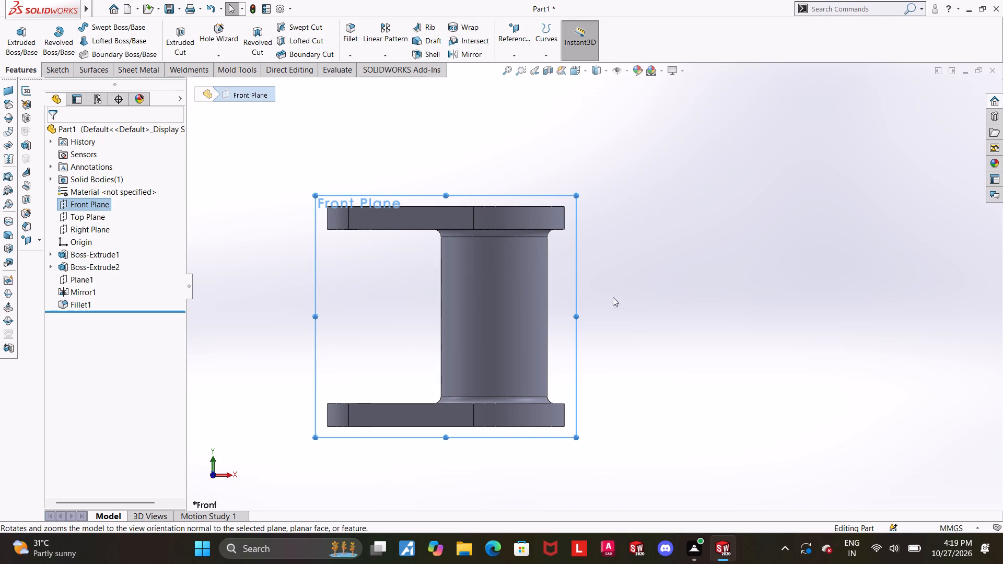
scroll(637, 342, up, 1)
scroll(642, 306, down, 1)
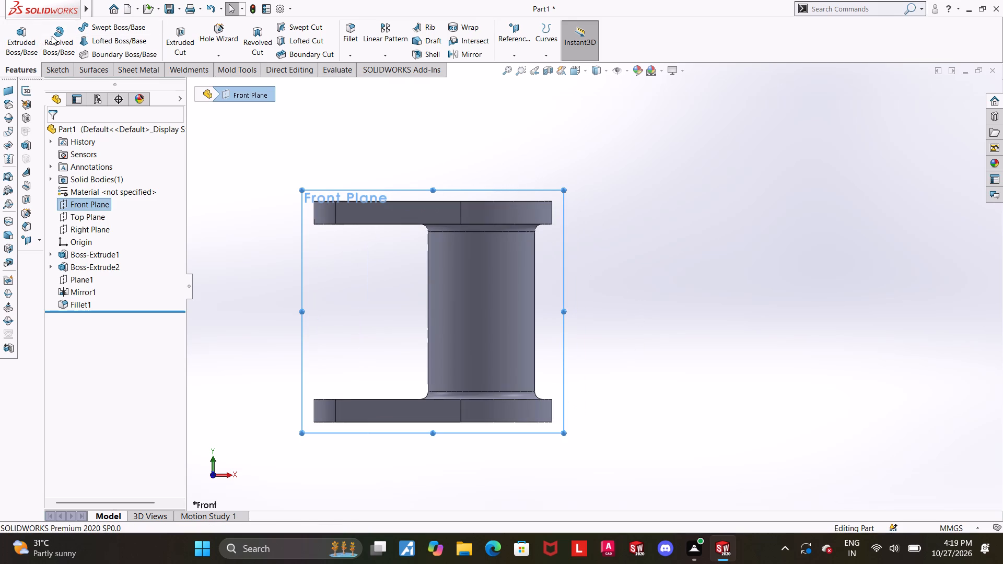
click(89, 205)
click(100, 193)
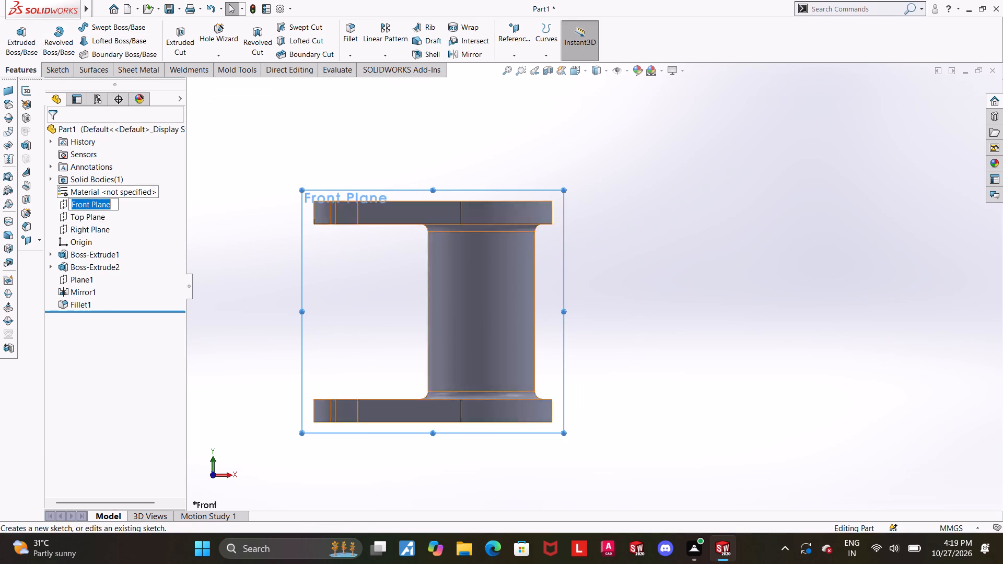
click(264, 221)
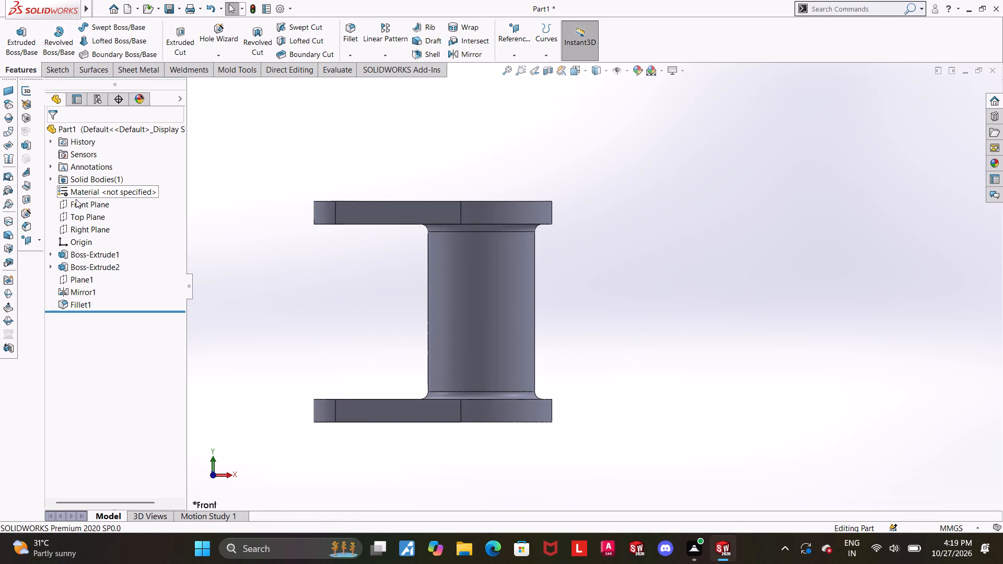
On the Front Plane, sketch a round-ended horizontal profile from the cylinder's axis, with straight sides about 68.5 mm long and an end arc of about 11.4 mm radius.
click(76, 199)
click(88, 177)
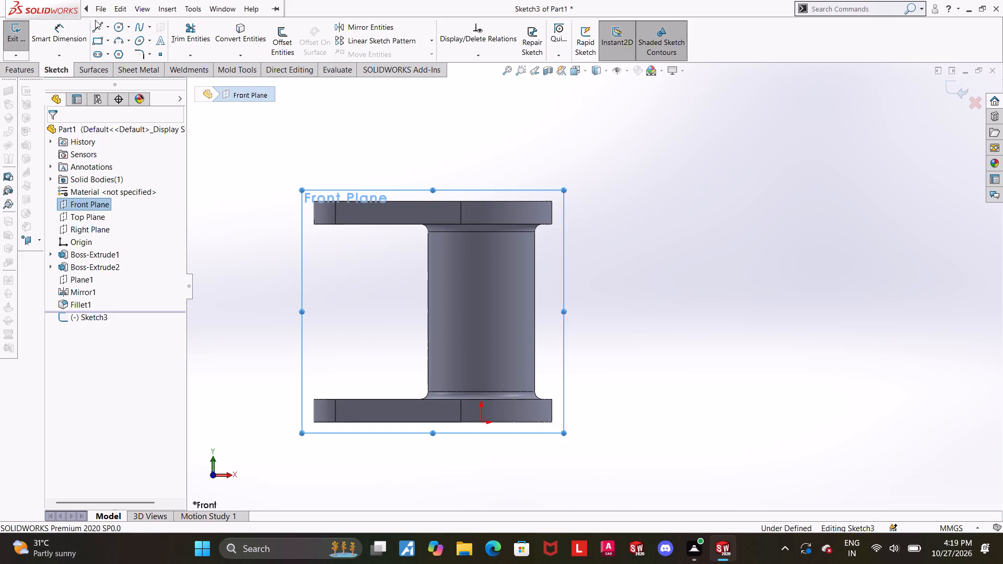
click(96, 25)
scroll(708, 336, up, 2)
scroll(679, 274, down, 3)
scroll(476, 275, up, 2)
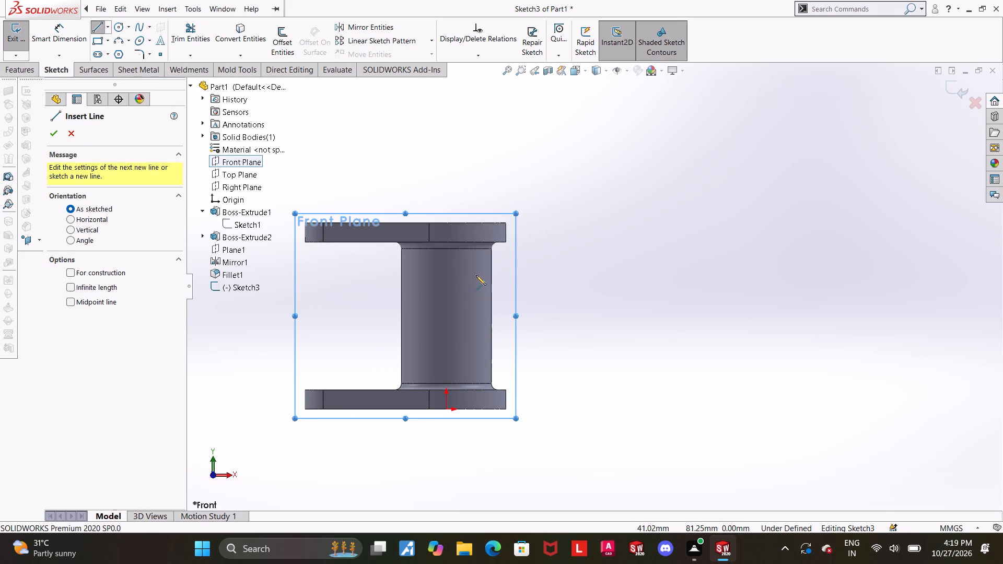
click(447, 287)
click(556, 289)
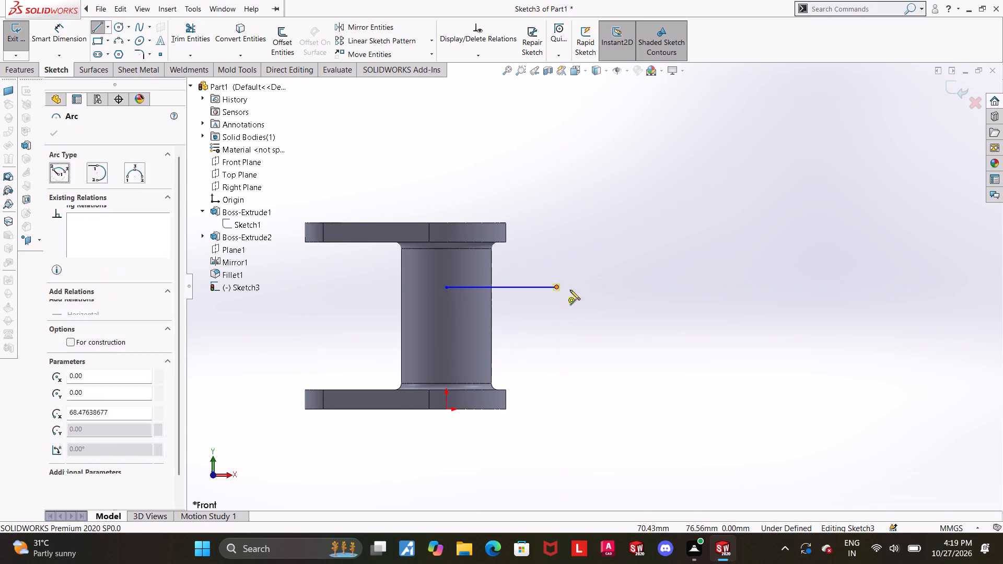
click(555, 324)
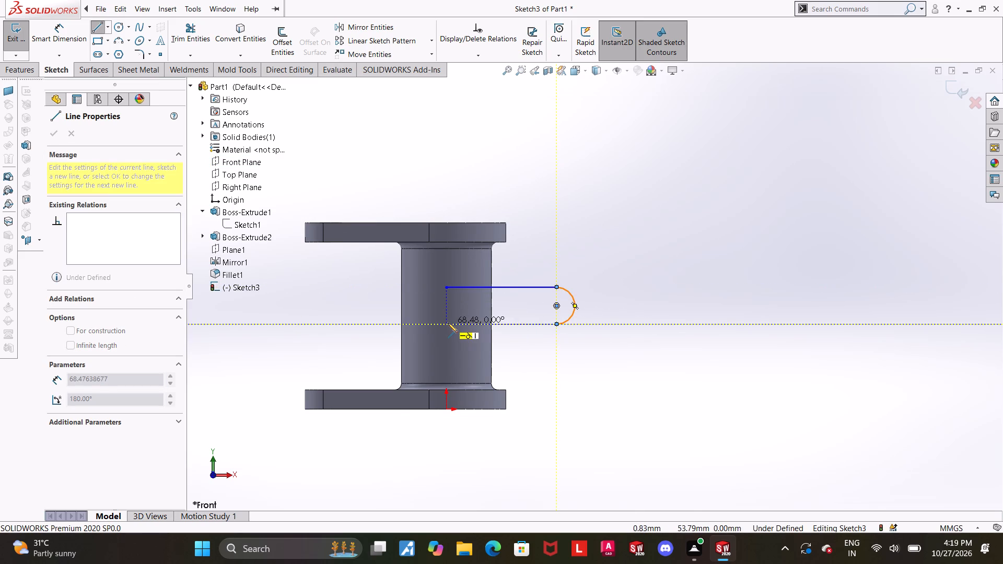
click(448, 323)
click(447, 290)
key(Escape)
key(Escape)
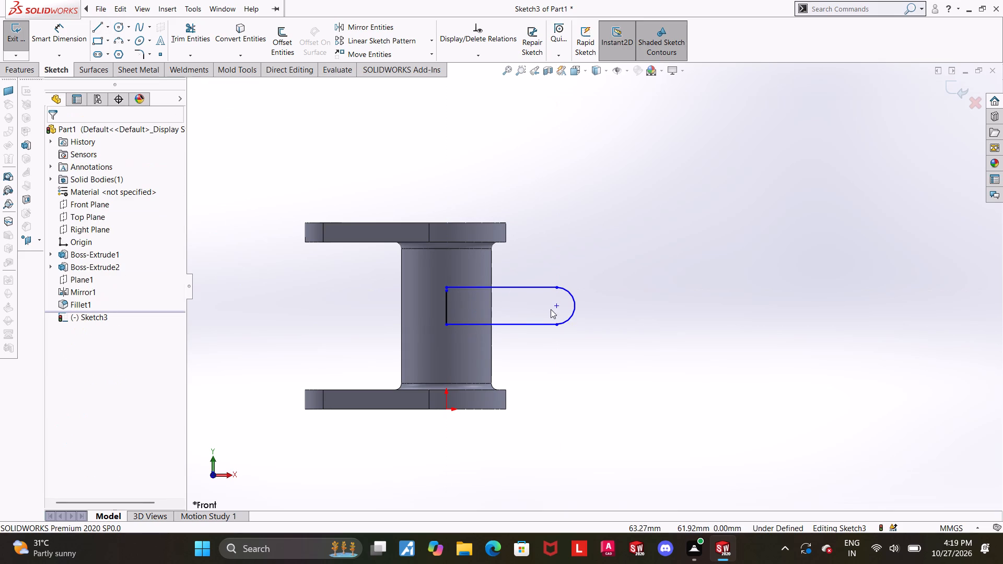
scroll(562, 307, up, 1)
scroll(592, 302, down, 1)
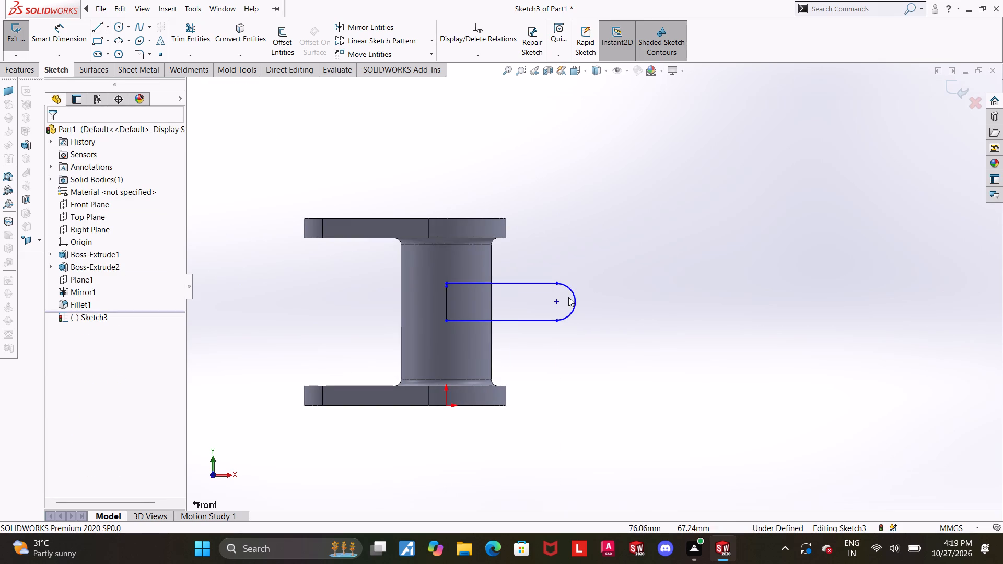
Shorten the round-ended profile by moving its end arc's centre to about 37.8 mm from the cylinder's axis and 65.6 mm above the origin.
drag(556, 302, 507, 298)
key(Escape)
scroll(588, 285, down, 1)
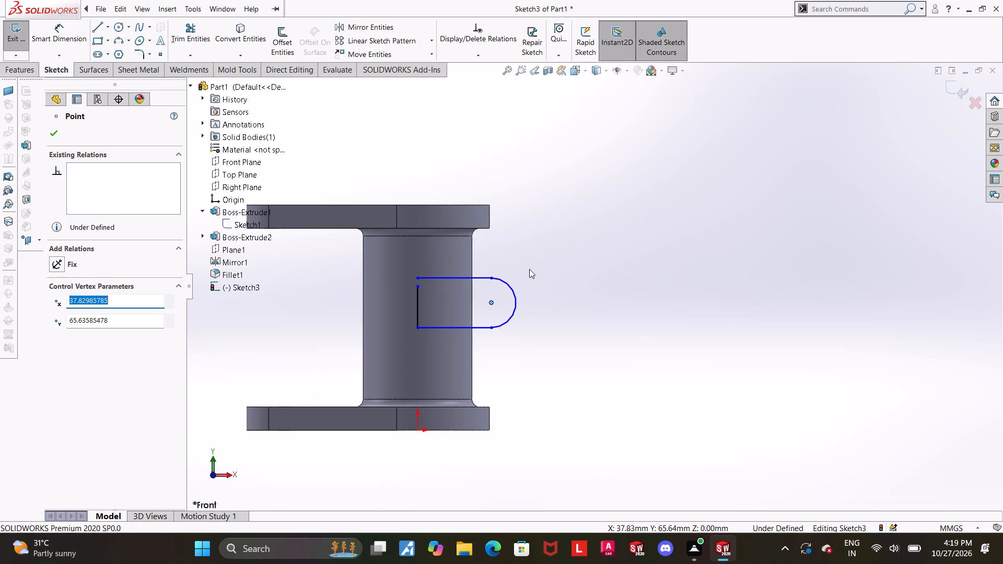
key(Escape)
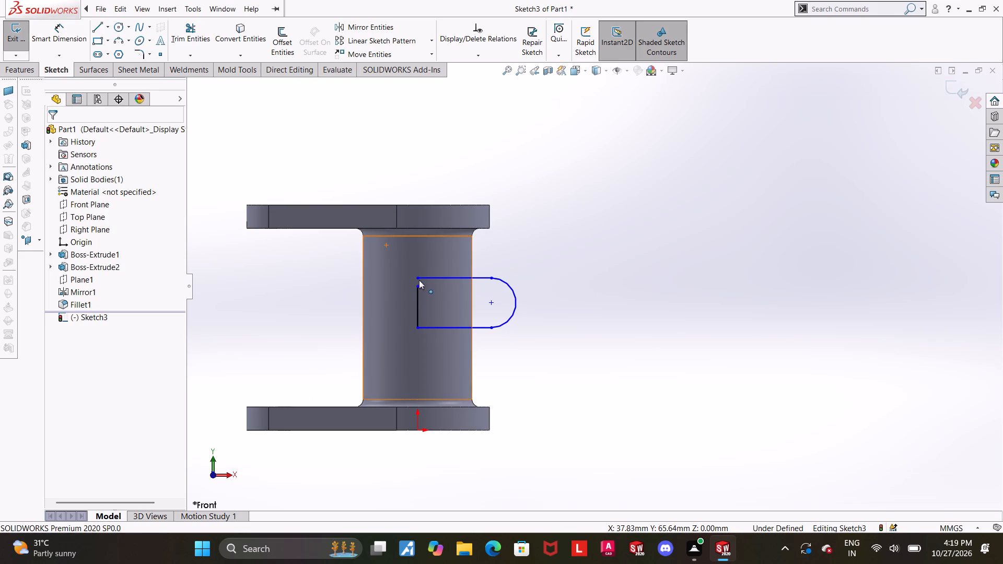
Merge the two unconnected endpoints at the profile's upper corner on the cylinder's axis to close the outline.
click(418, 279)
ctrl+click(420, 285)
click(53, 363)
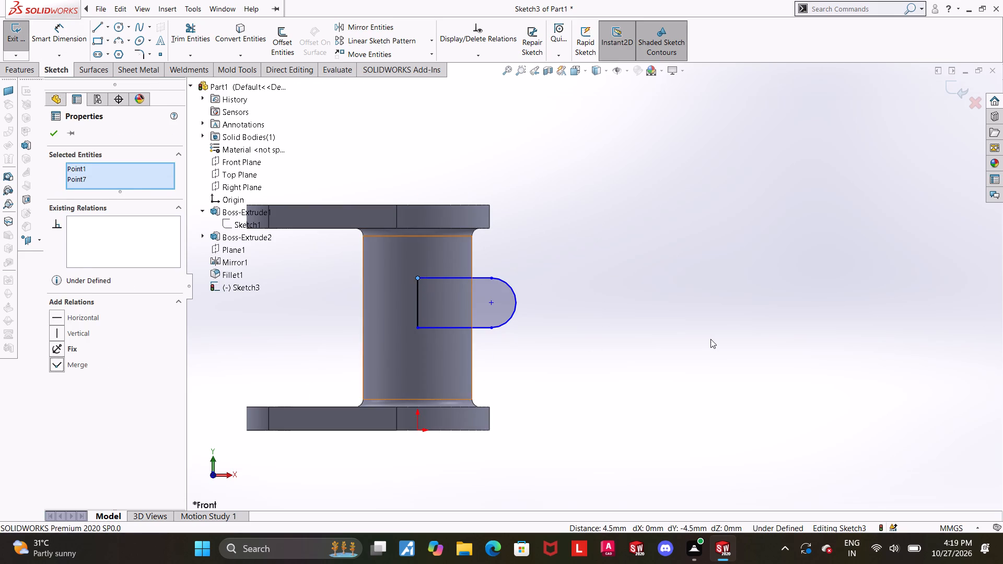
click(708, 339)
Dimension the horizontal distance from the profile's vertical line on the cylinder's axis to the arc centre as 40 mm.
click(52, 37)
scroll(296, 179, up, 1)
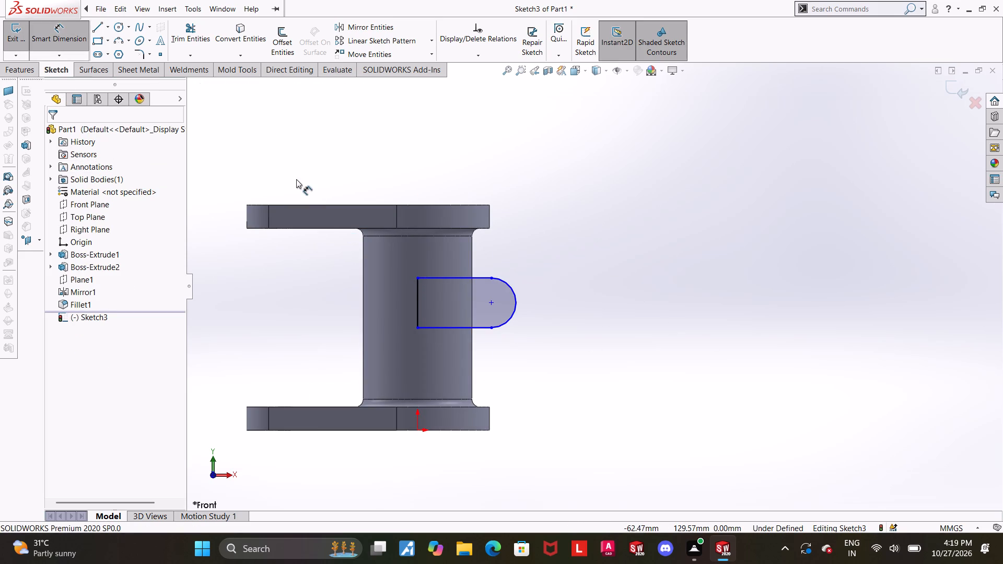
scroll(538, 144, down, 1)
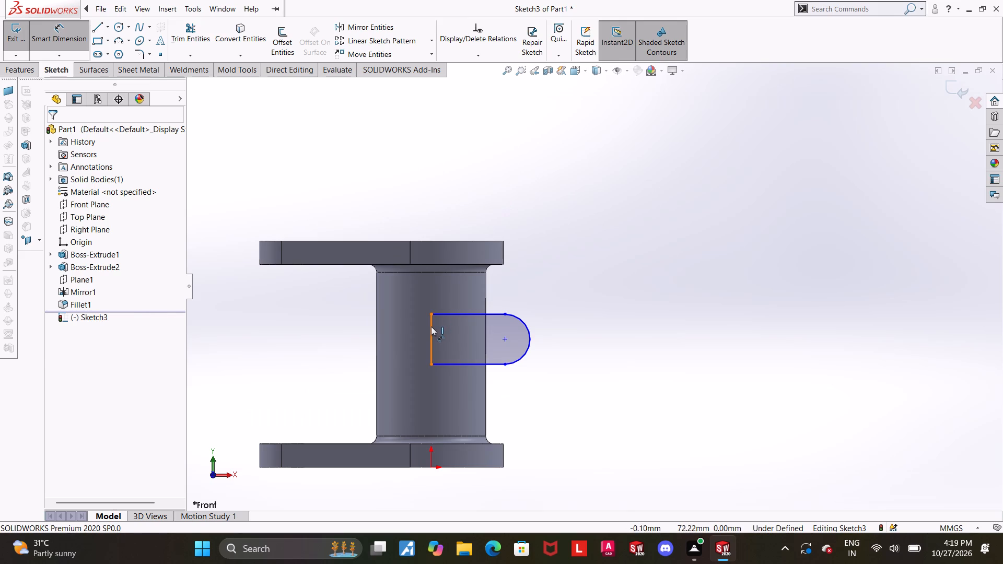
click(431, 326)
click(504, 336)
click(480, 192)
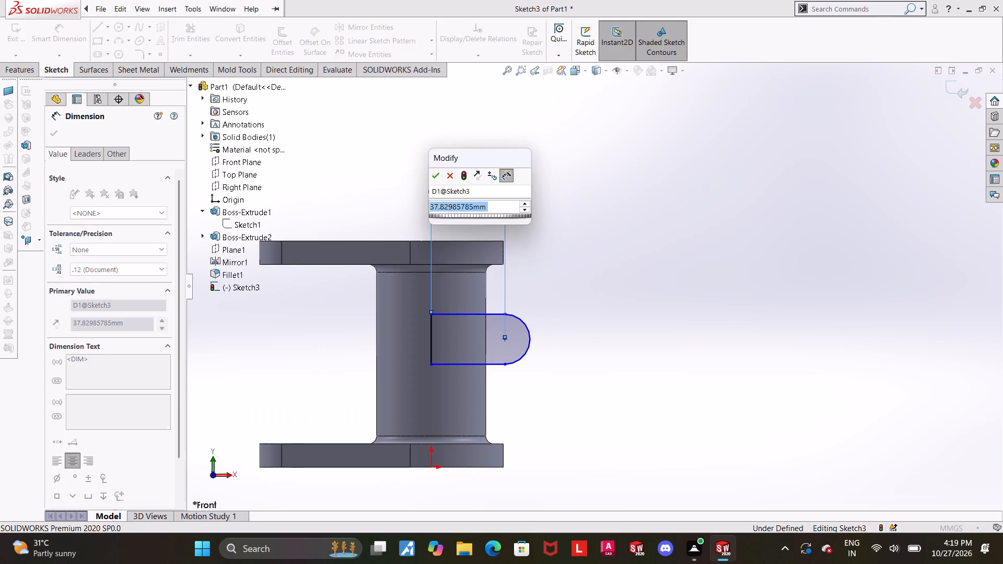
text(40)
key(Return)
key(Escape)
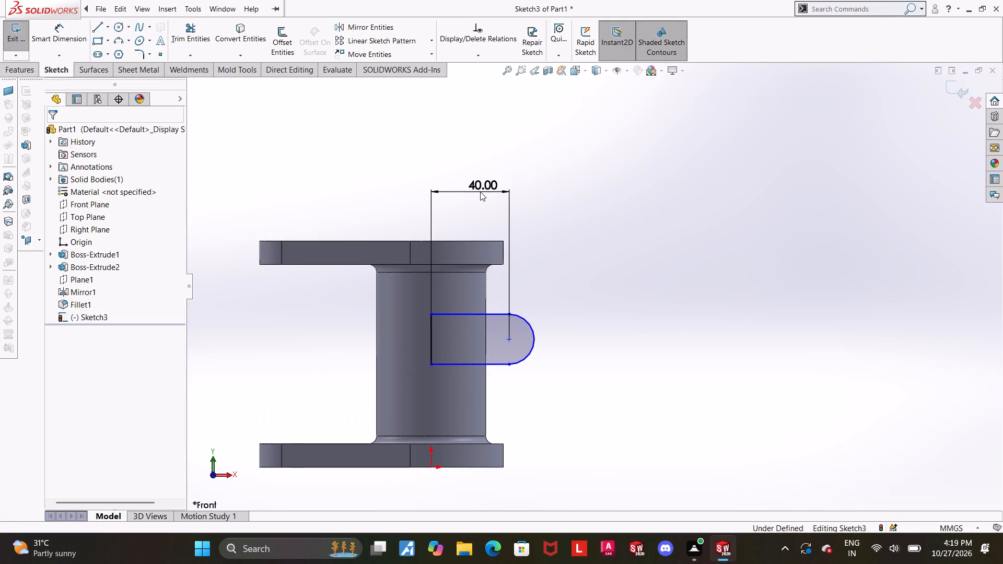
click(710, 354)
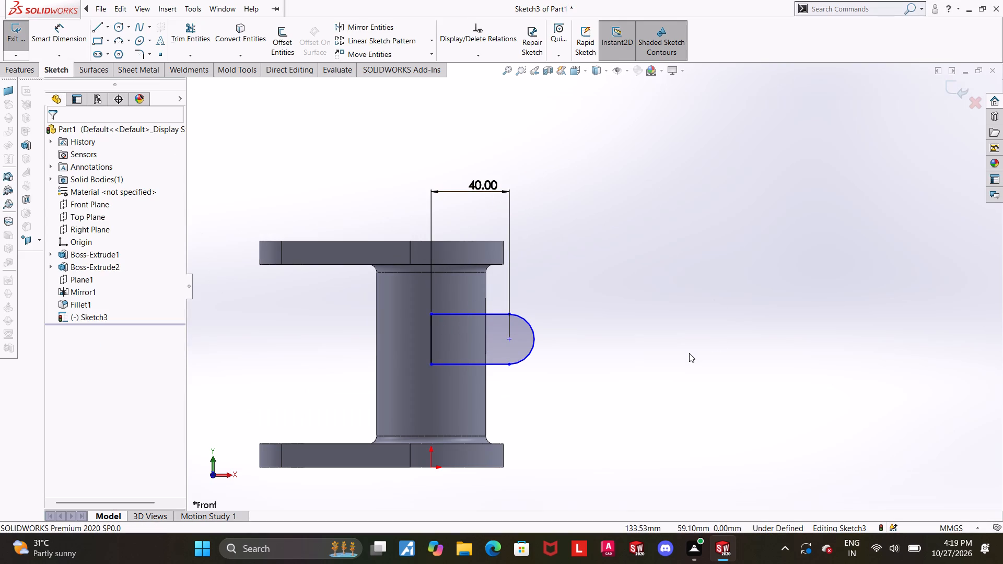
Dimension the arc centre's vertical distance from the origin as 58 mm.
click(77, 34)
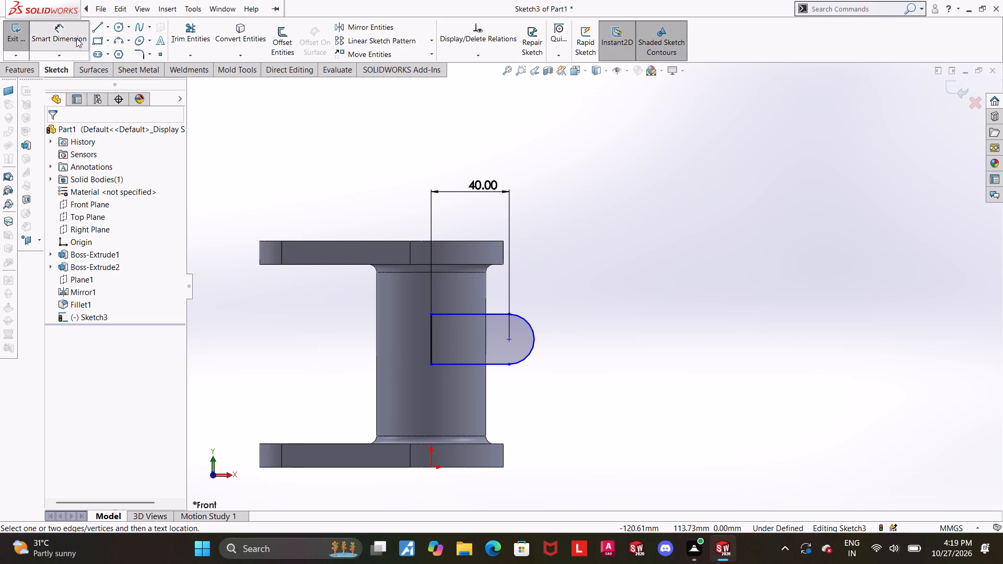
click(430, 467)
click(512, 337)
click(612, 367)
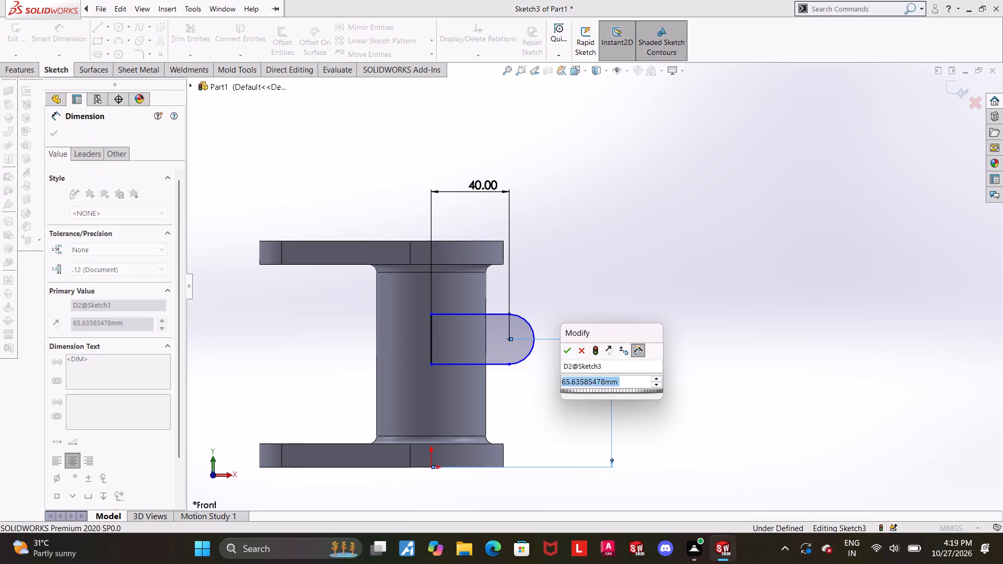
key(5)
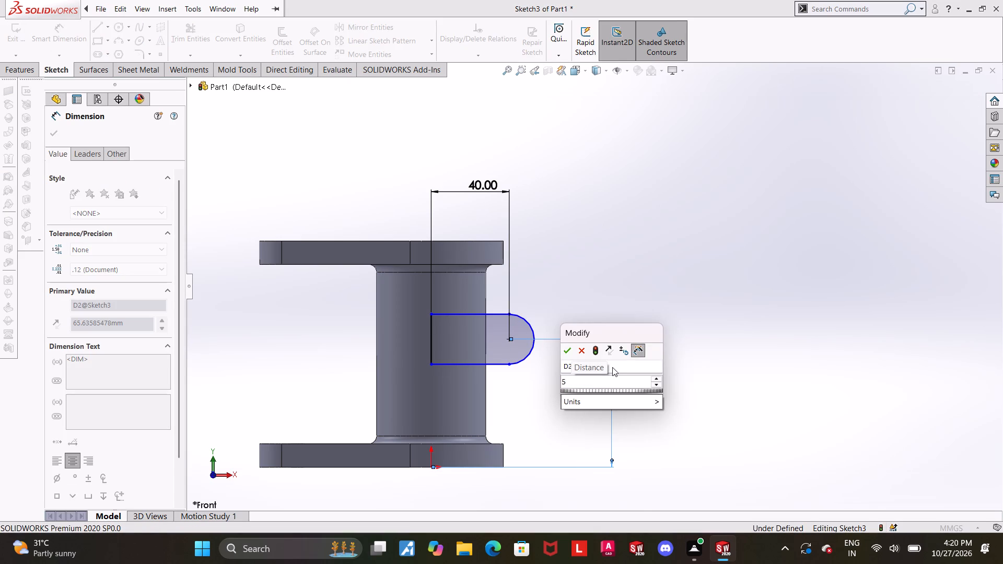
key(8)
key(Return)
key(Escape)
click(650, 377)
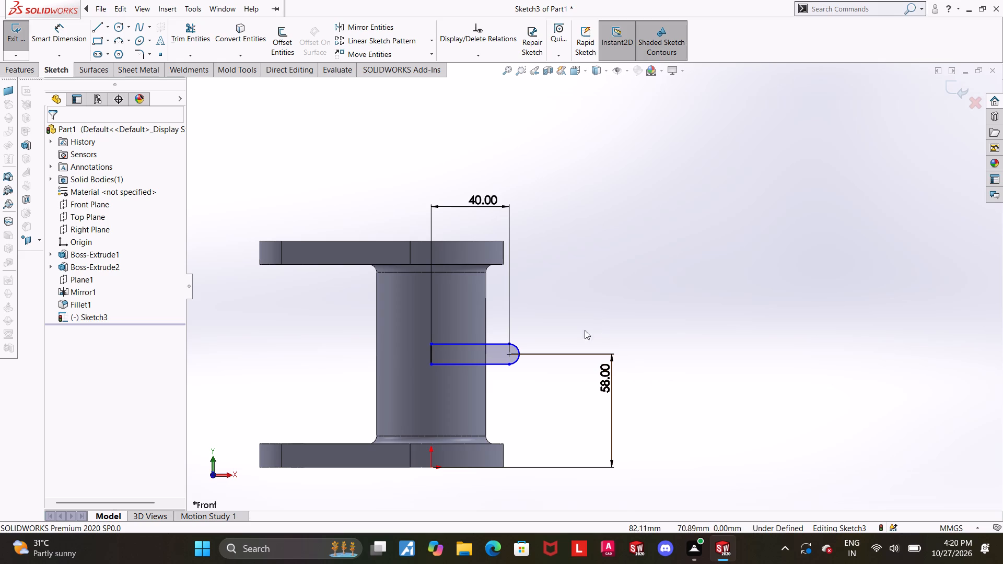
Dimension the profile's end arc with a radius of 14 mm.
scroll(533, 338, down, 1)
scroll(437, 342, down, 1)
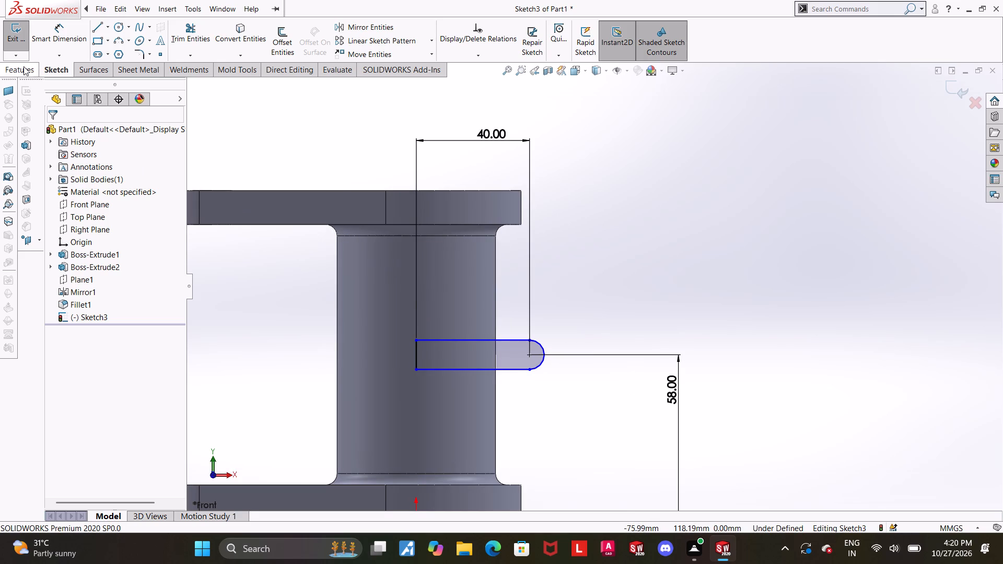
click(61, 32)
click(543, 345)
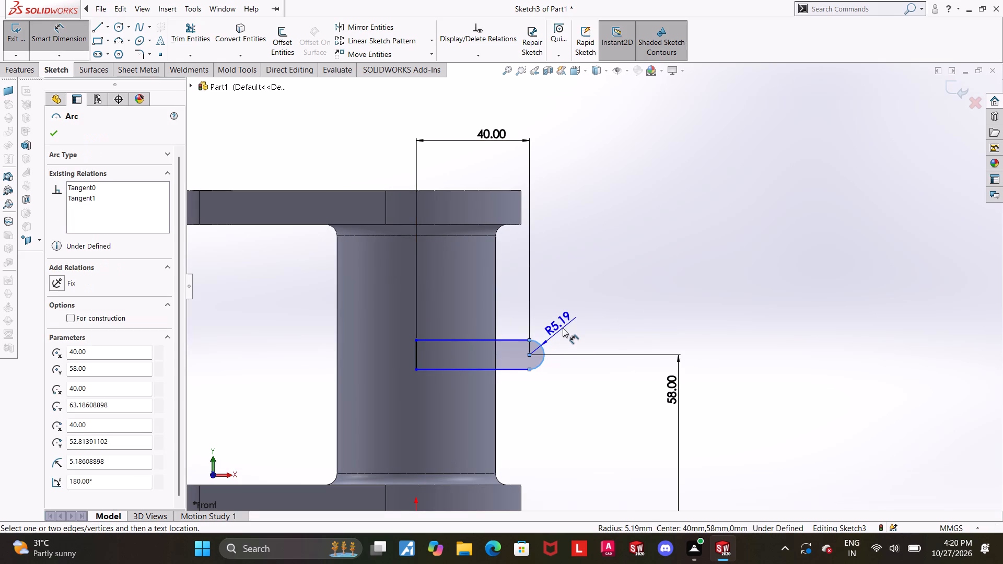
click(567, 321)
text(14)
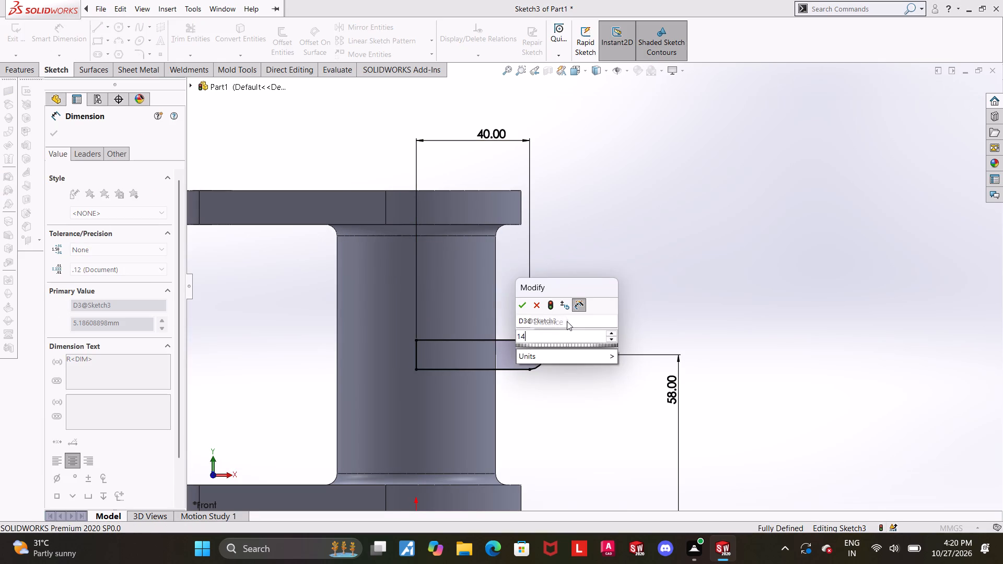
key(Return)
key(Escape)
click(719, 360)
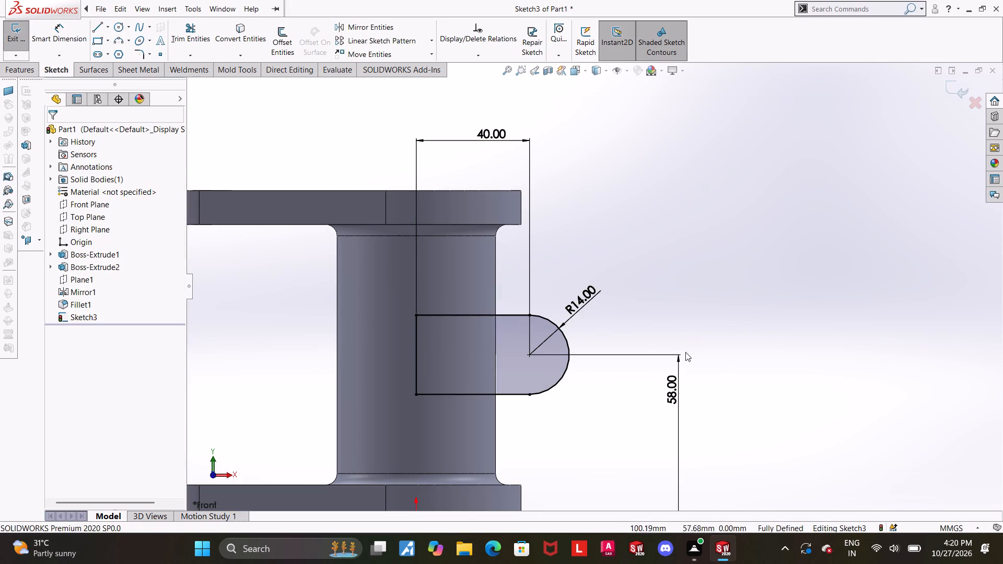
Sketch a circle concentric with the profile's end arc and set its diameter to 10 mm.
click(118, 26)
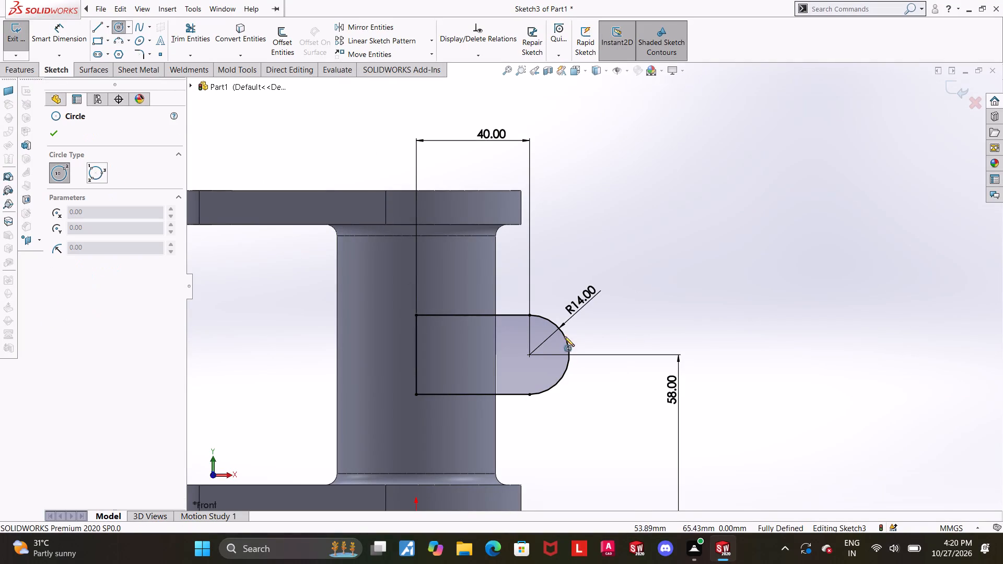
click(530, 354)
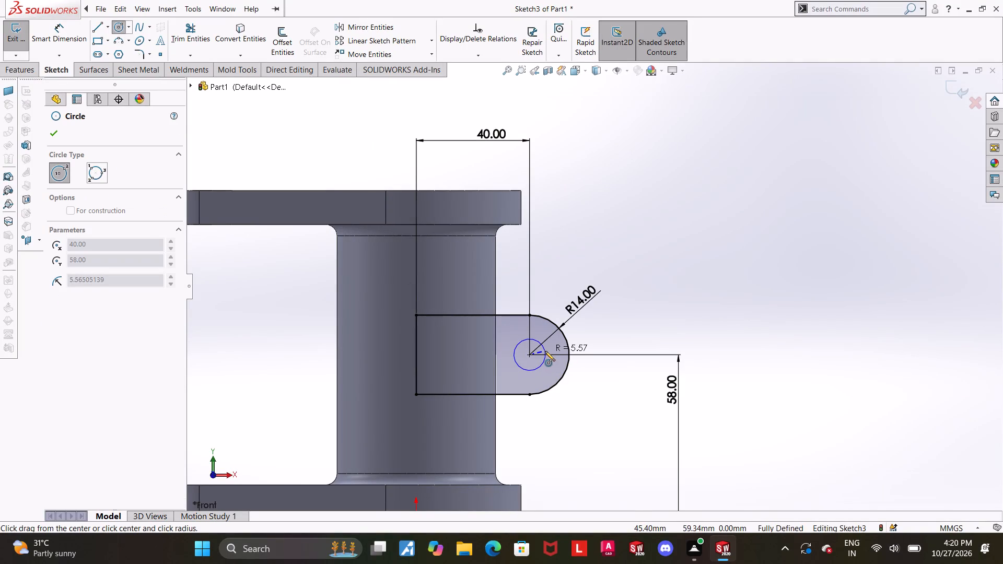
key(Escape)
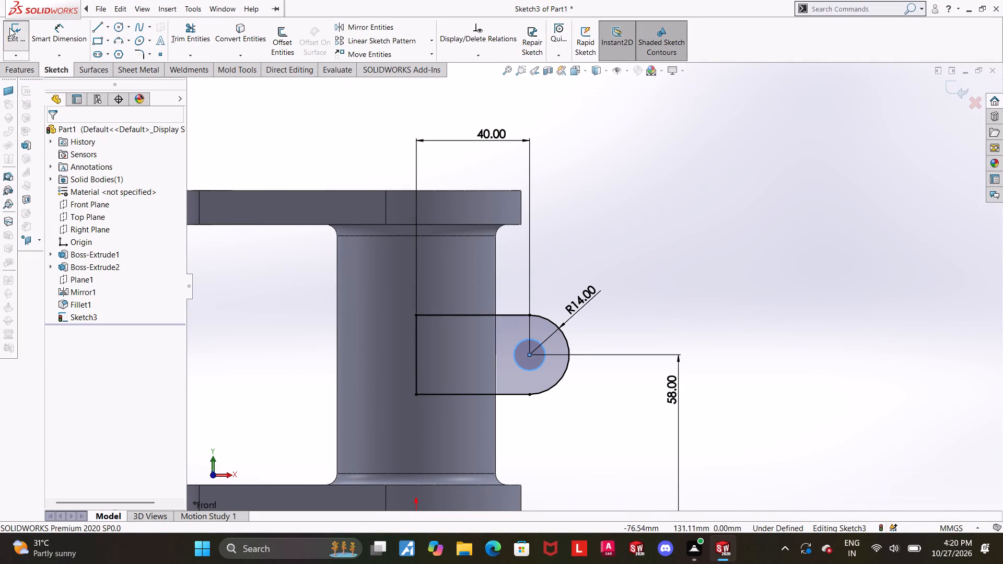
click(48, 25)
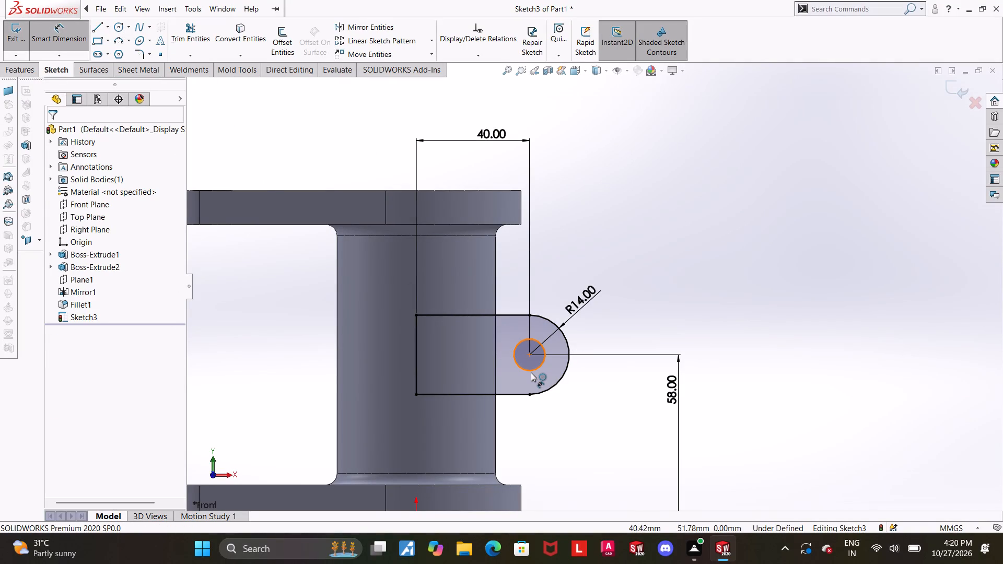
click(531, 372)
click(610, 398)
text(10)
key(Return)
key(Escape)
click(858, 185)
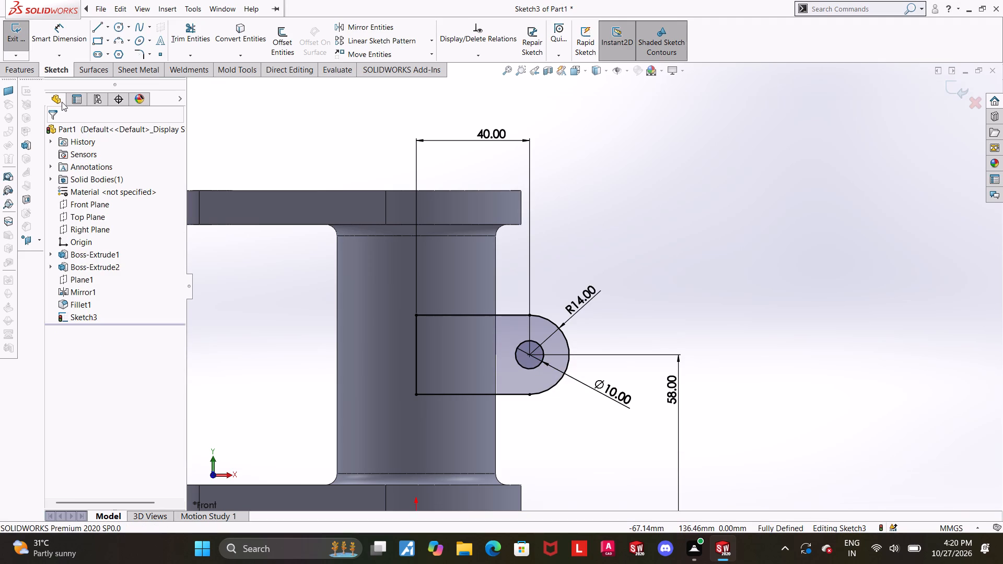
Check the vertical distances from the circle's centre to the upper plate's top and bottom edges using trial dimensions, without placing them.
click(64, 32)
click(328, 189)
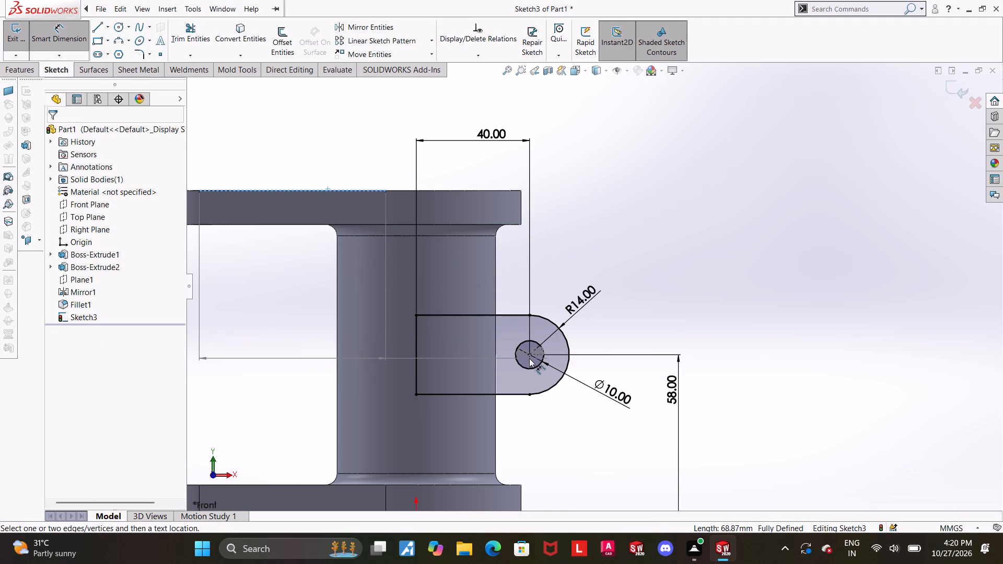
click(527, 357)
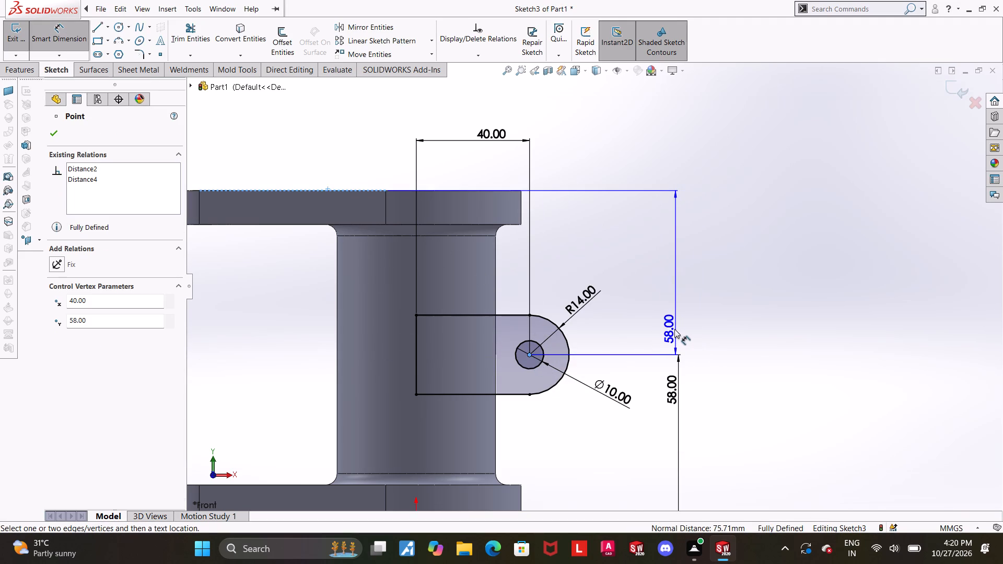
key(Escape)
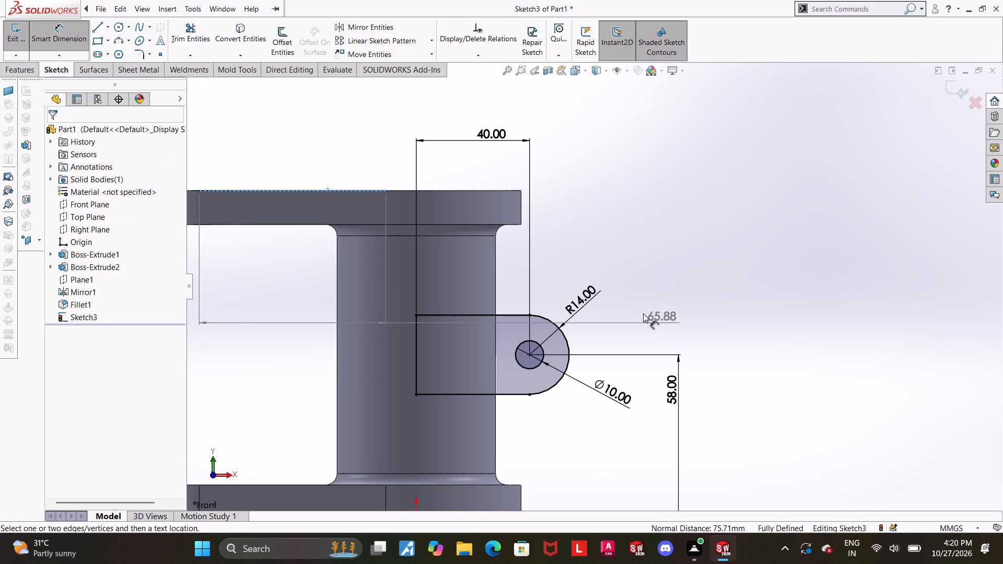
key(Escape)
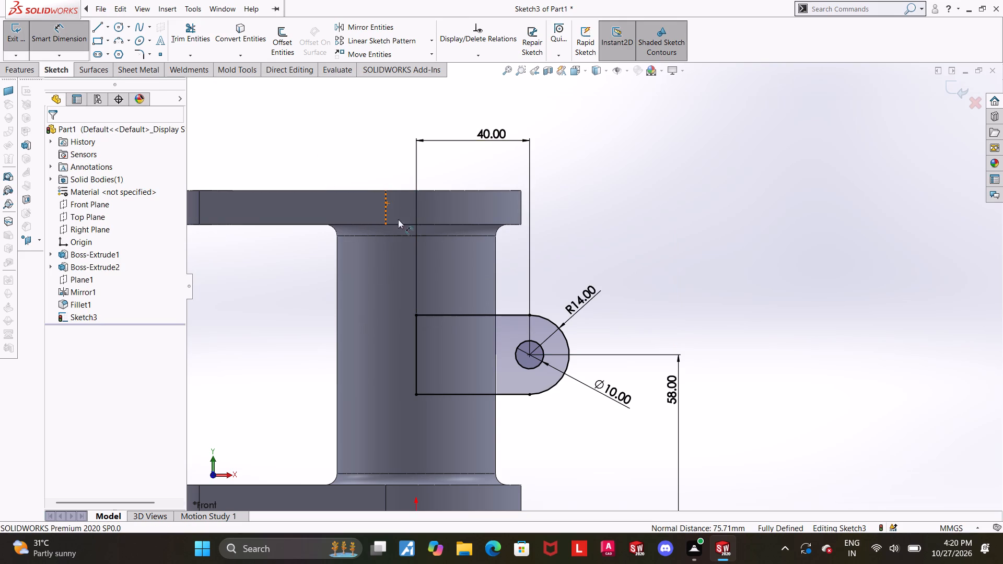
click(319, 224)
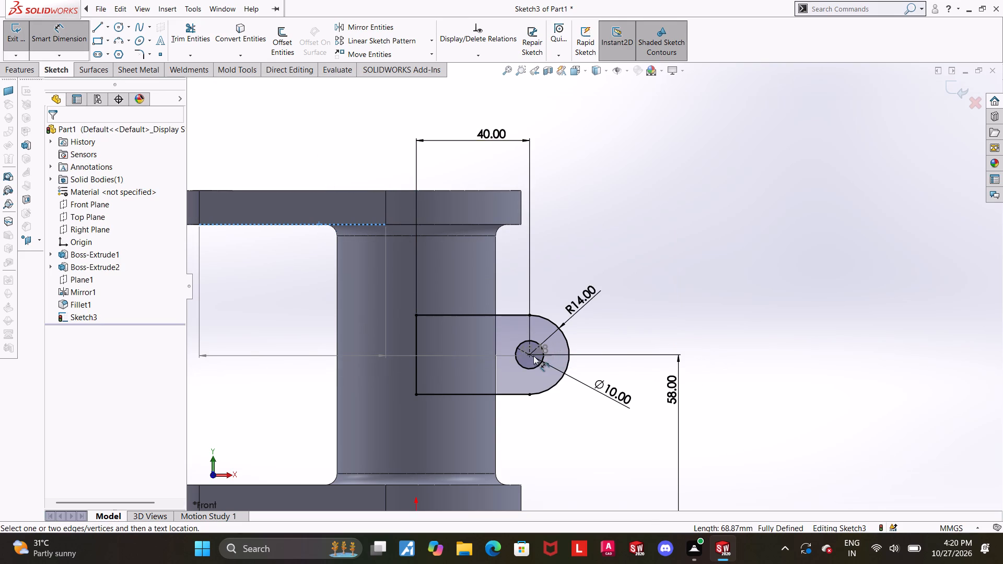
click(530, 356)
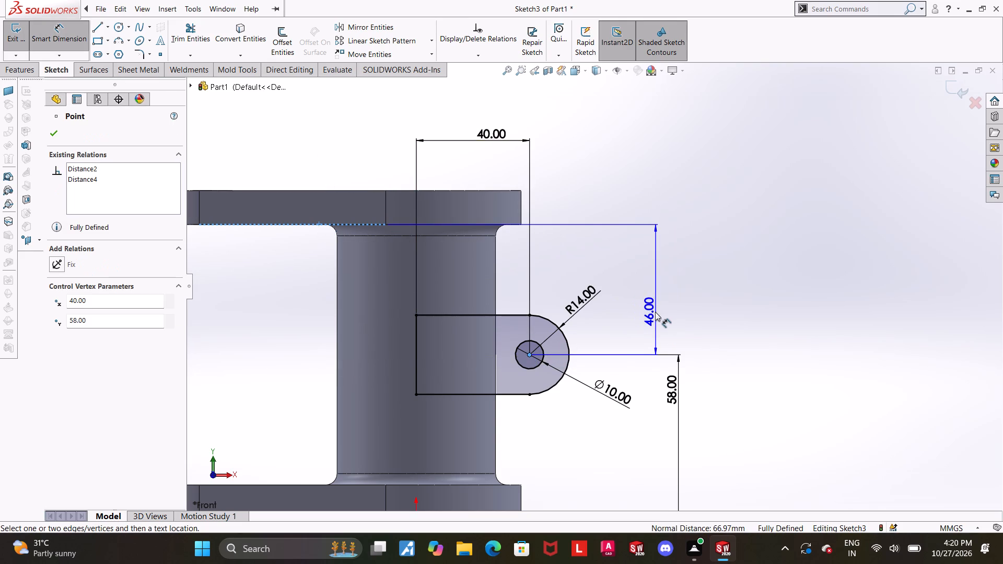
key(Escape)
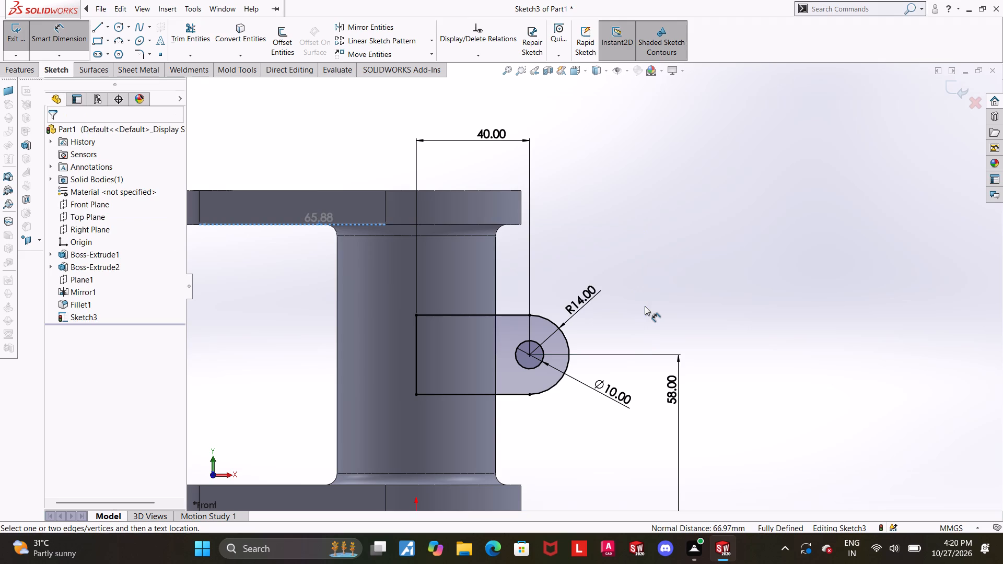
key(Escape)
Examine the dimensioned arm profile against the cylinder and both plates from several angles.
scroll(646, 281, up, 2)
middle_drag(683, 297, 624, 329)
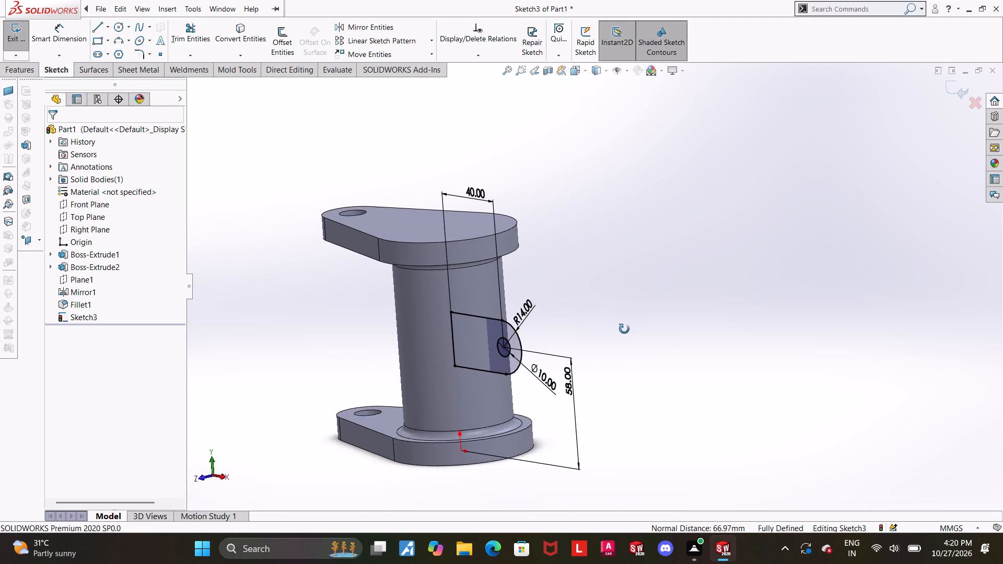
middle_drag(624, 329, 634, 340)
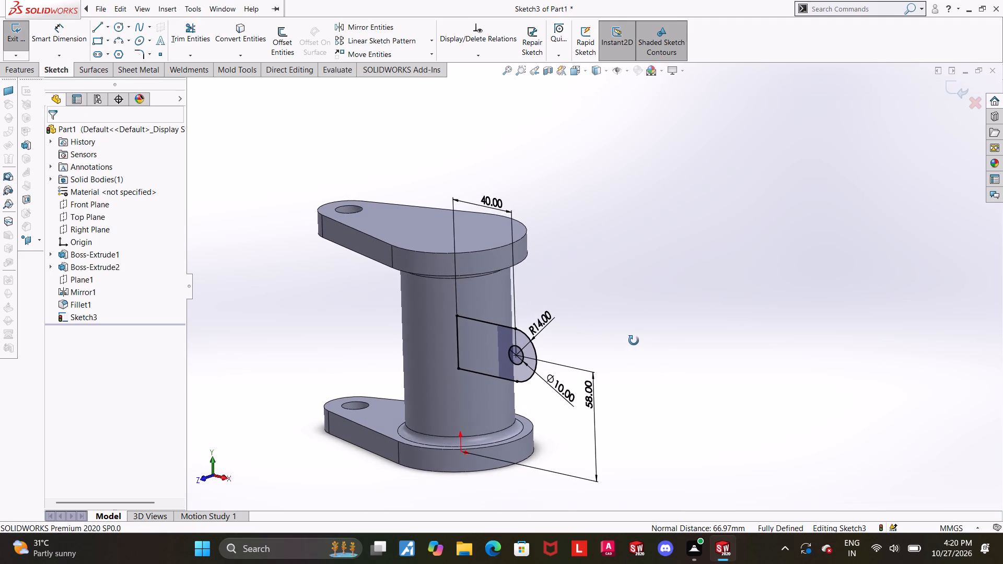
middle_drag(634, 340, 639, 349)
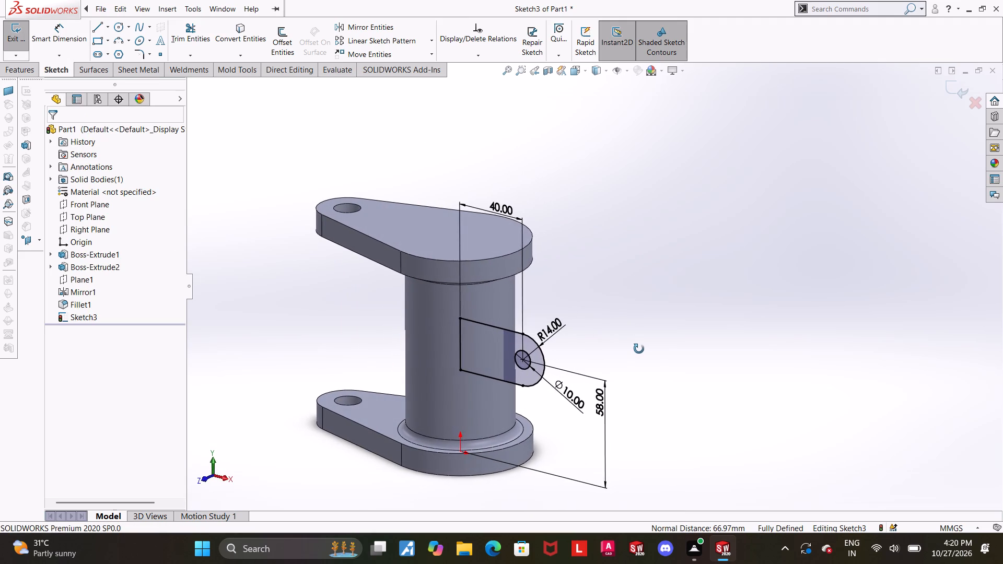
middle_drag(639, 349, 675, 298)
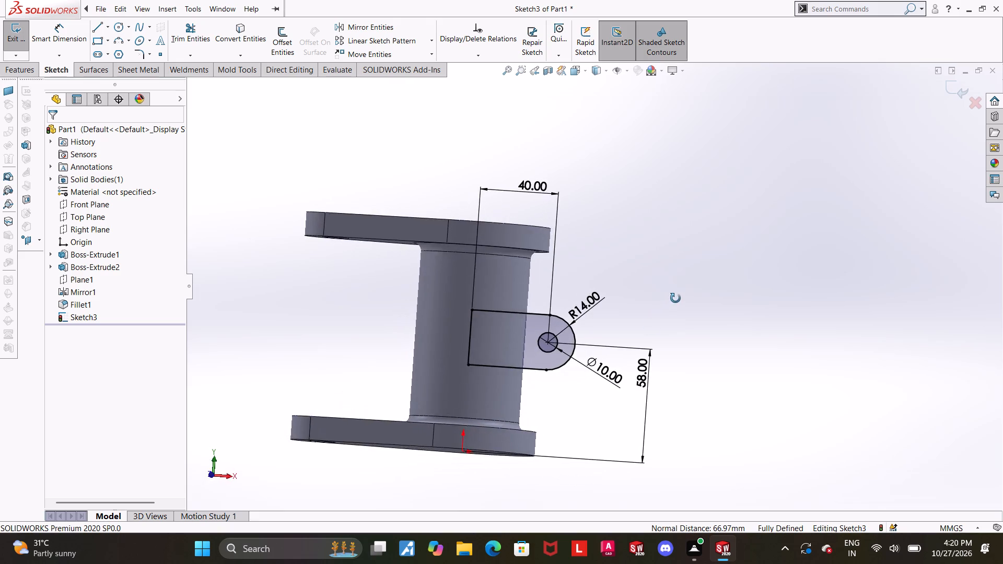
middle_drag(675, 298, 685, 385)
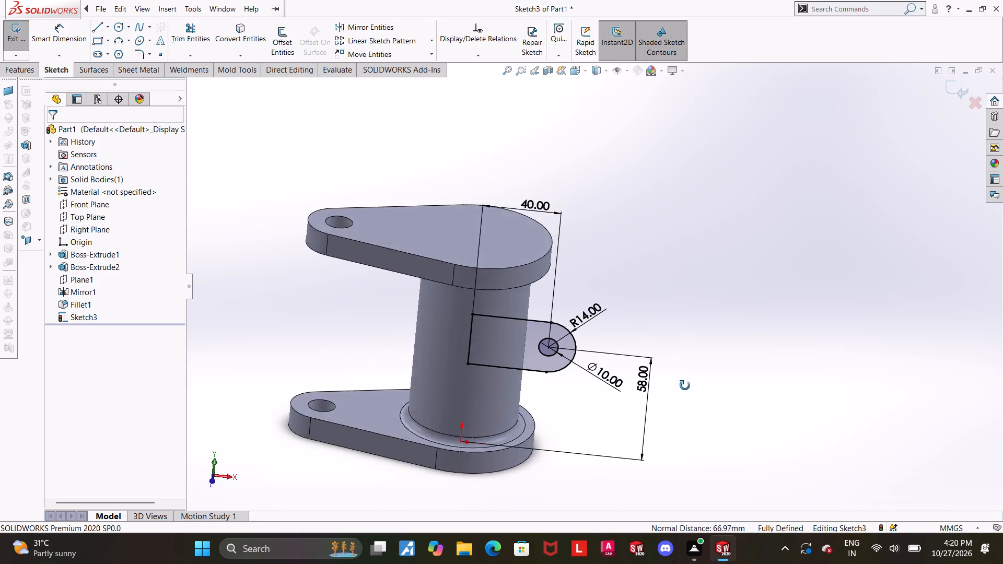
middle_drag(685, 385, 649, 347)
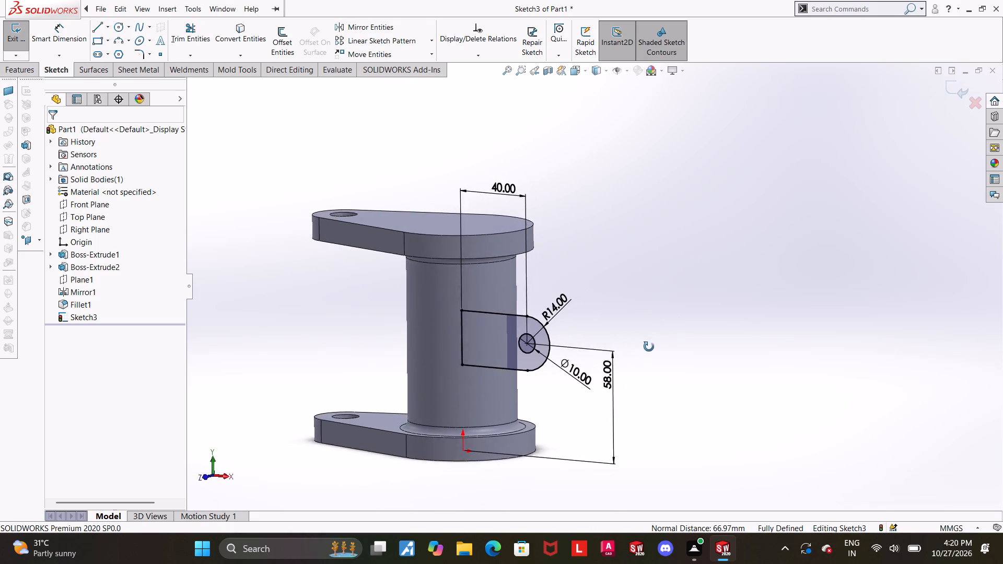
middle_drag(649, 347, 674, 333)
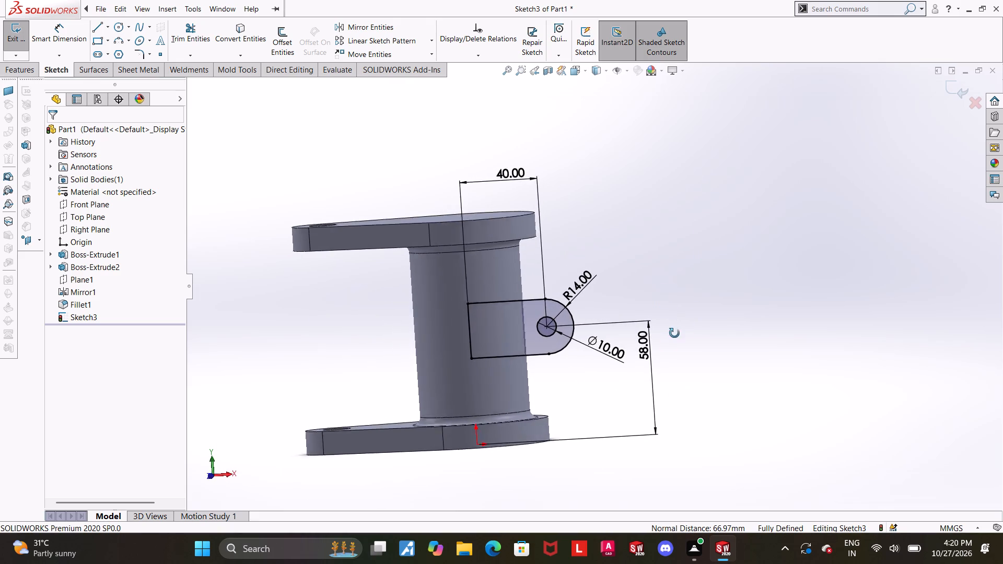
Examine the fully dimensioned arm sketch against the cylinder and both plates from several viewing angles.
middle_drag(674, 333, 715, 338)
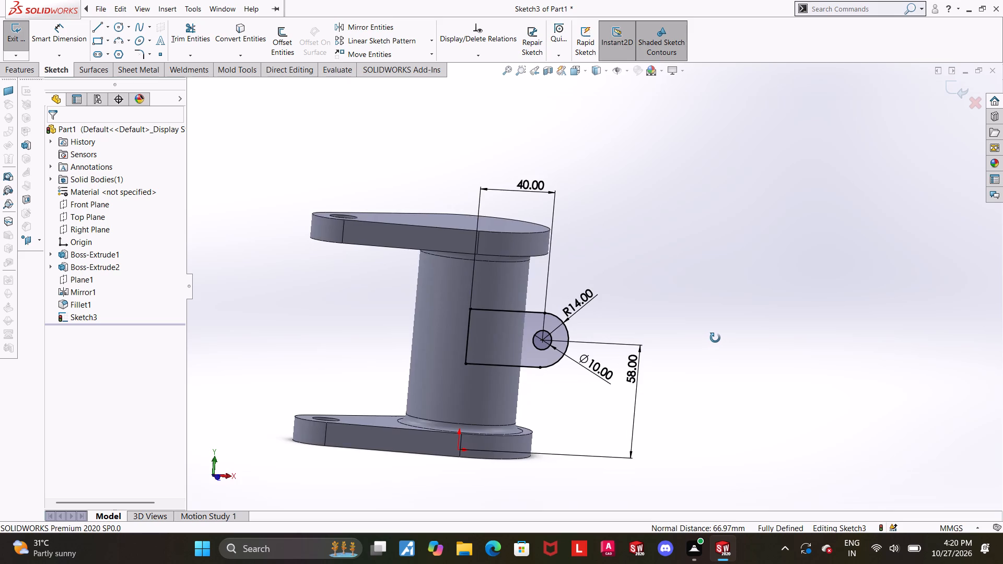
middle_drag(715, 338, 709, 324)
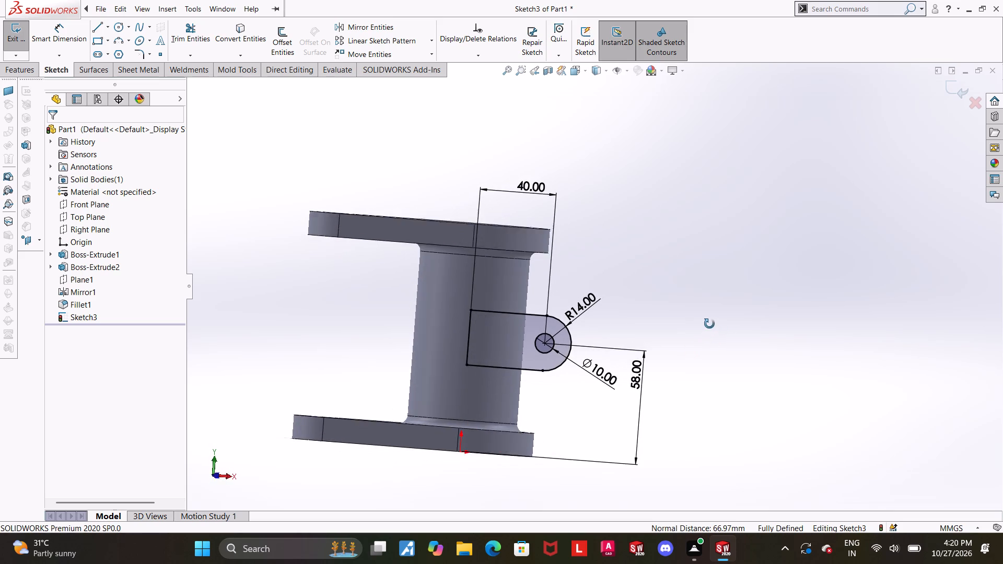
middle_drag(709, 324, 705, 328)
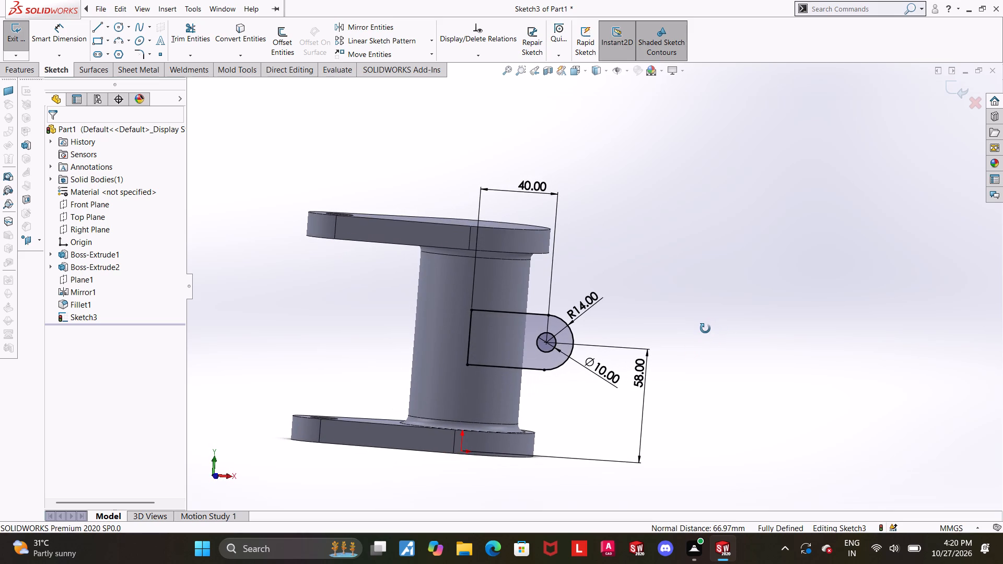
middle_drag(705, 328, 704, 328)
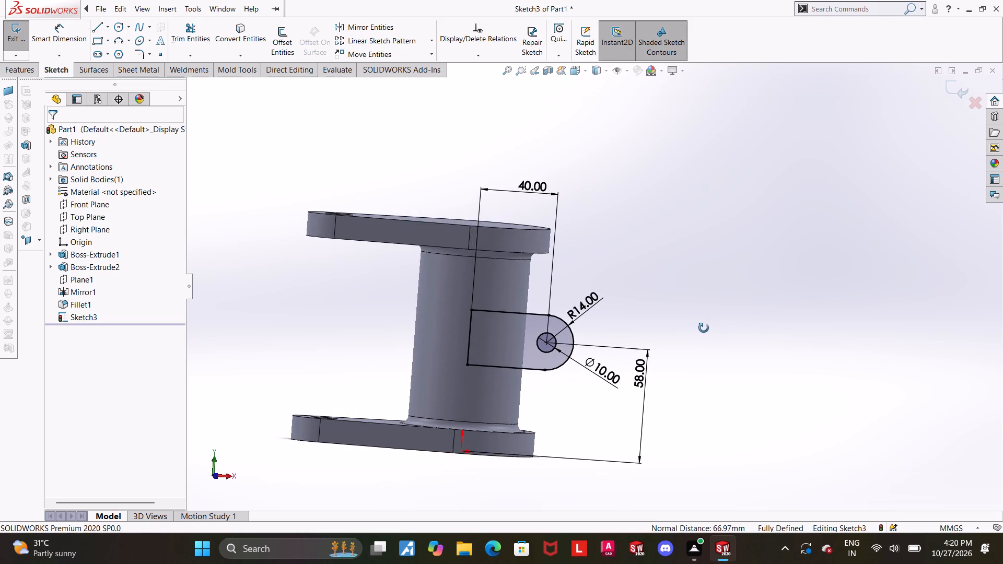
middle_drag(704, 328, 631, 357)
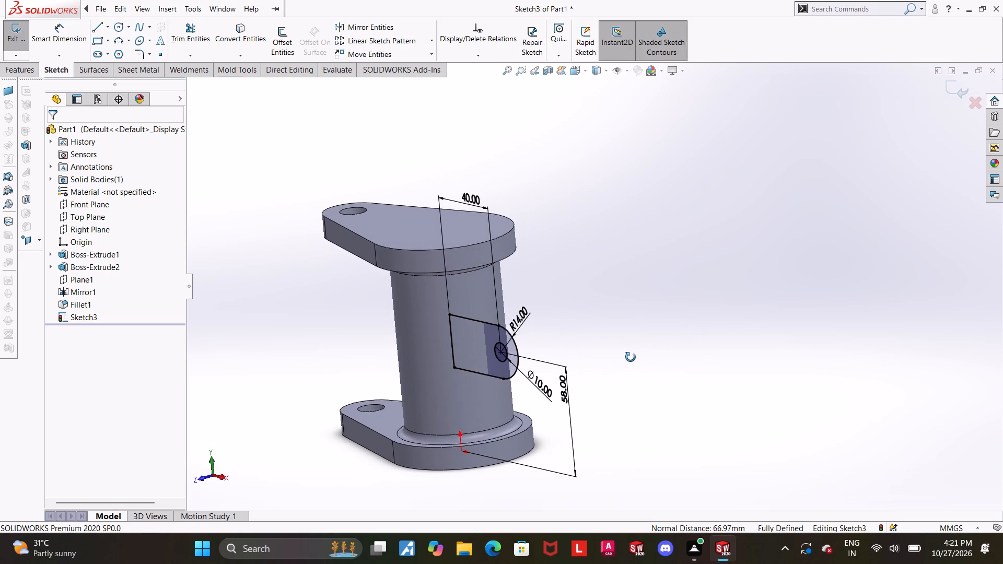
middle_drag(631, 357, 617, 343)
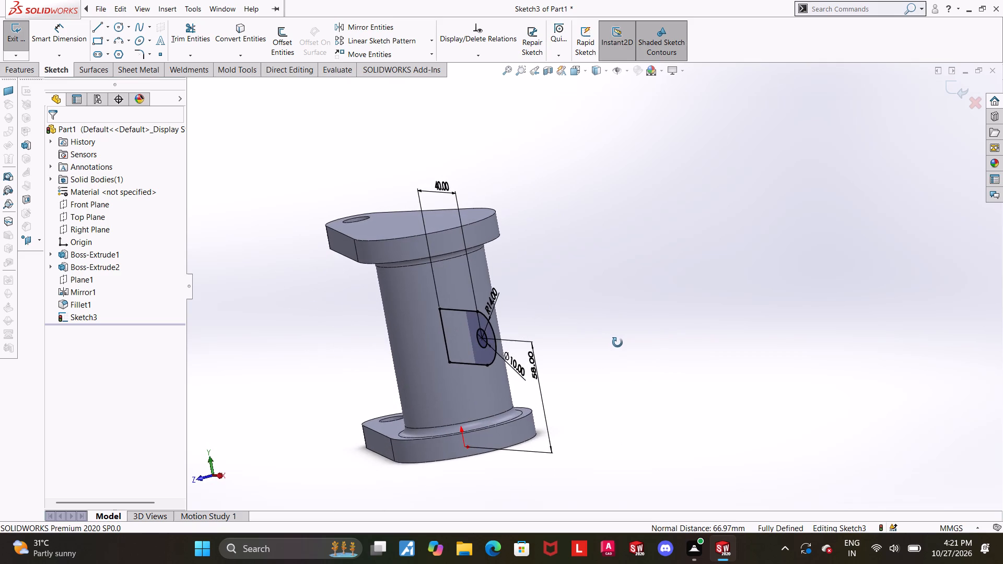
middle_drag(617, 343, 629, 345)
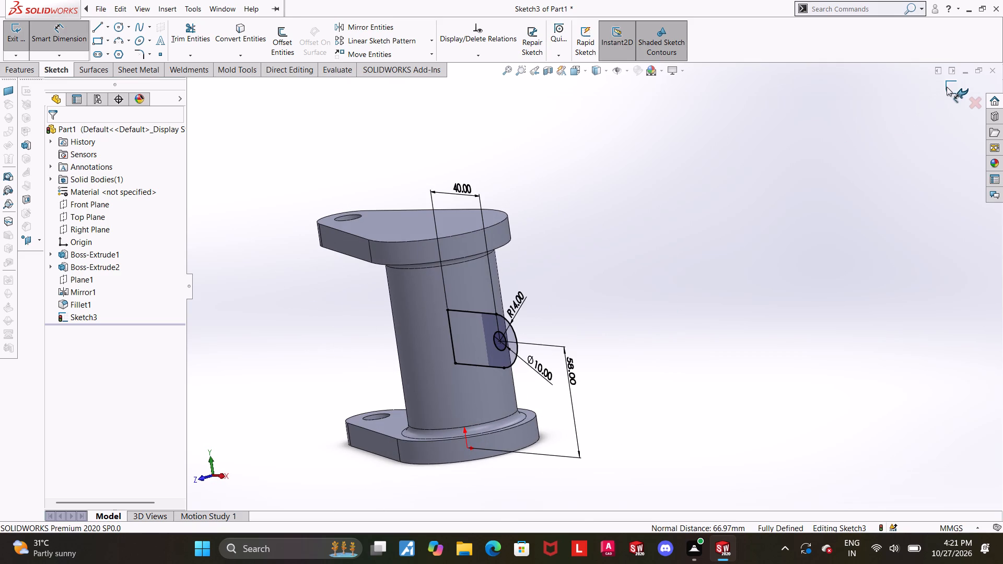
Exit the arm sketch and set up a blind boss extrusion of it with a depth of 8 mm.
click(947, 87)
click(14, 39)
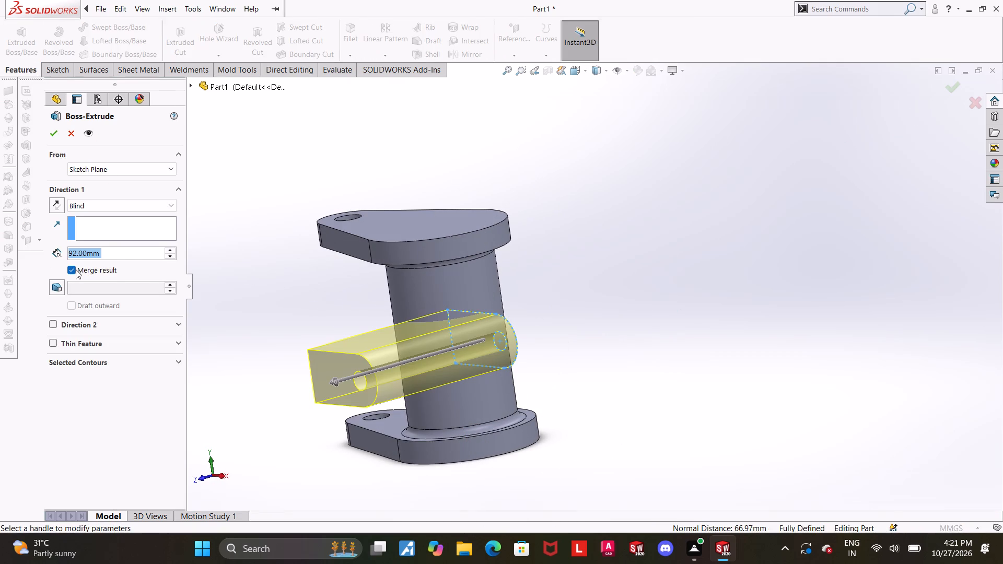
key(8)
key(Return)
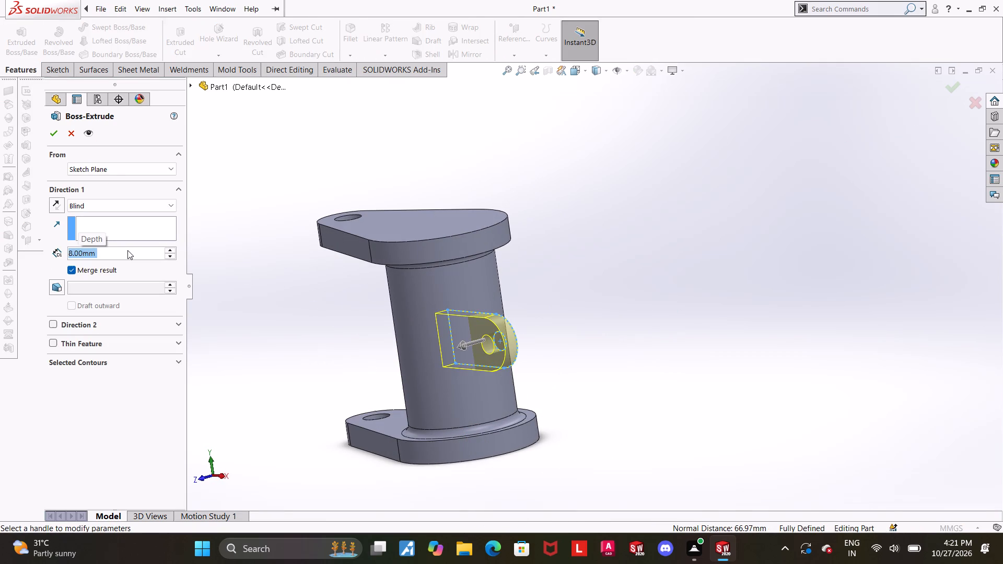
Make the arm extrusion start at a 20 mm offset from the sketch plane, with a blind depth of 8 mm.
click(115, 159)
click(114, 167)
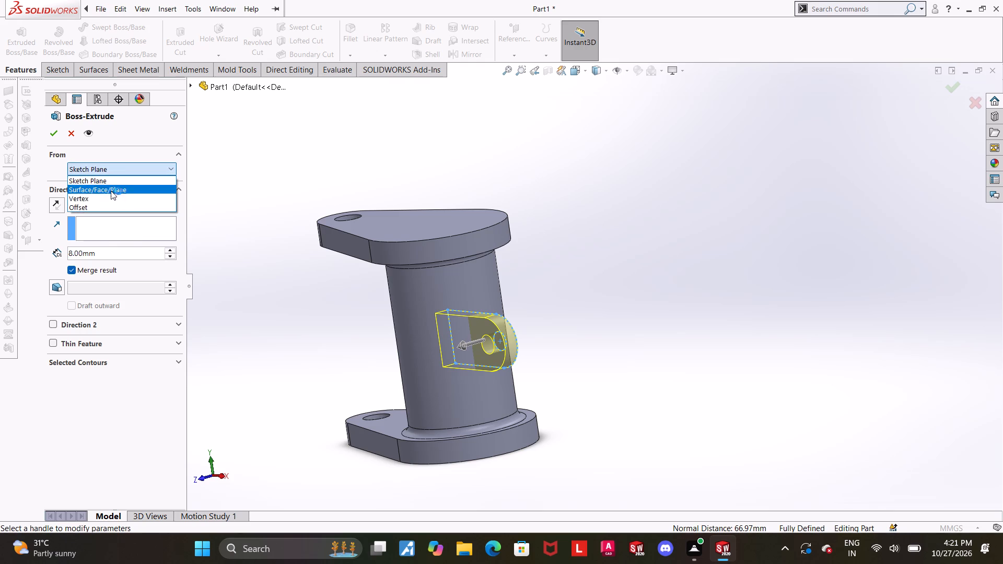
click(109, 205)
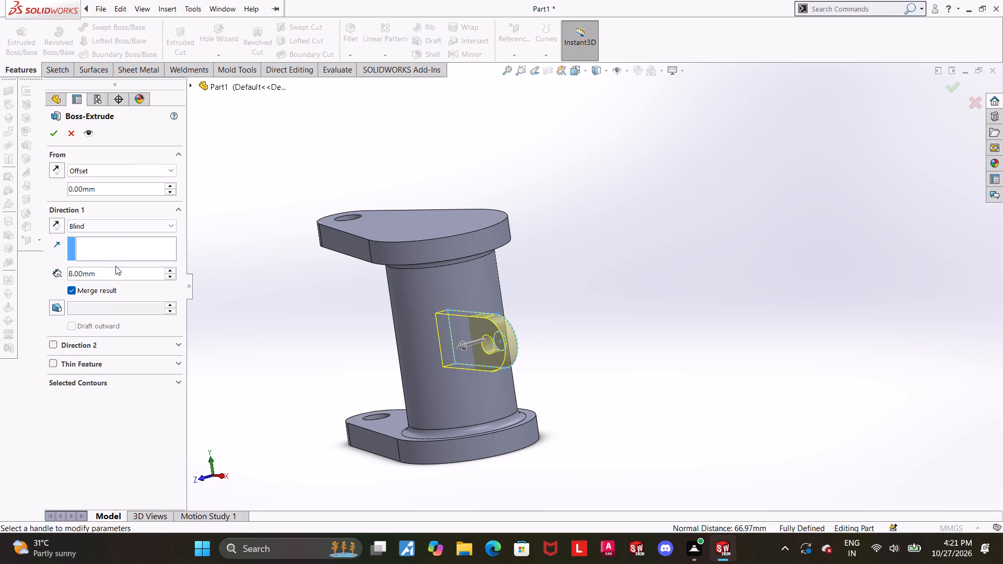
drag(117, 274, 0, 277)
text(20)
key(Return)
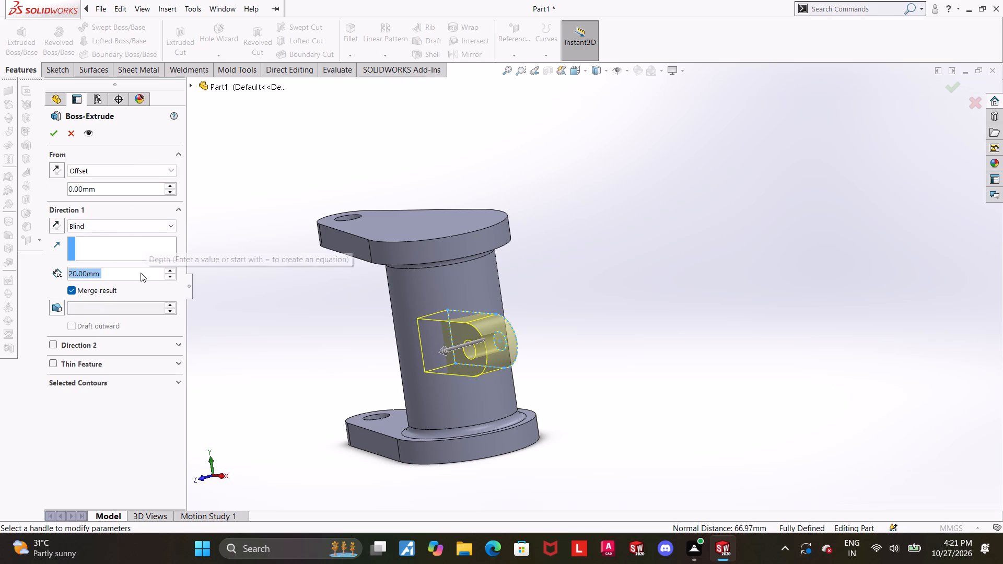
key(8)
key(Return)
click(146, 191)
drag(146, 191, 14, 192)
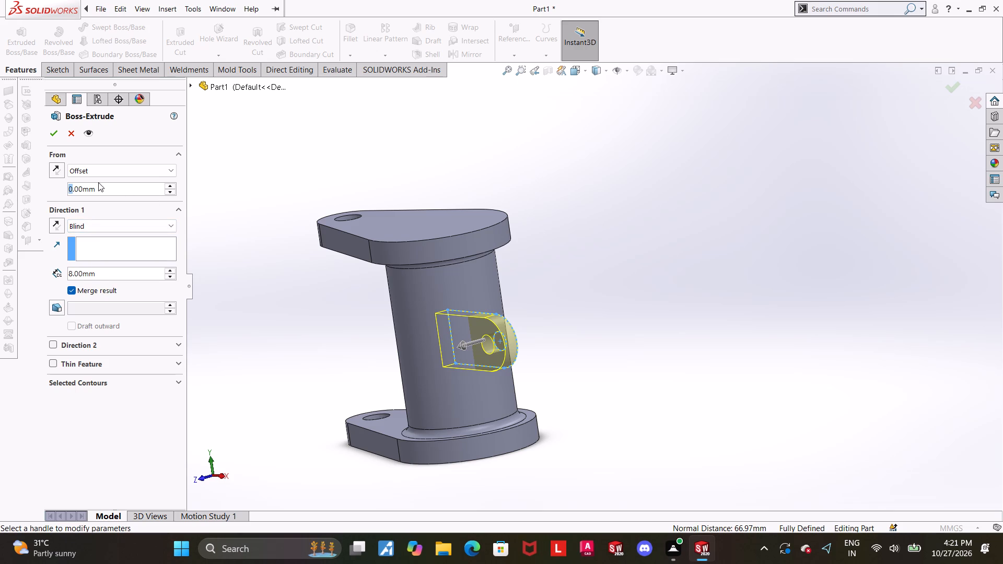
drag(122, 194, 0, 193)
text(20)
key(Return)
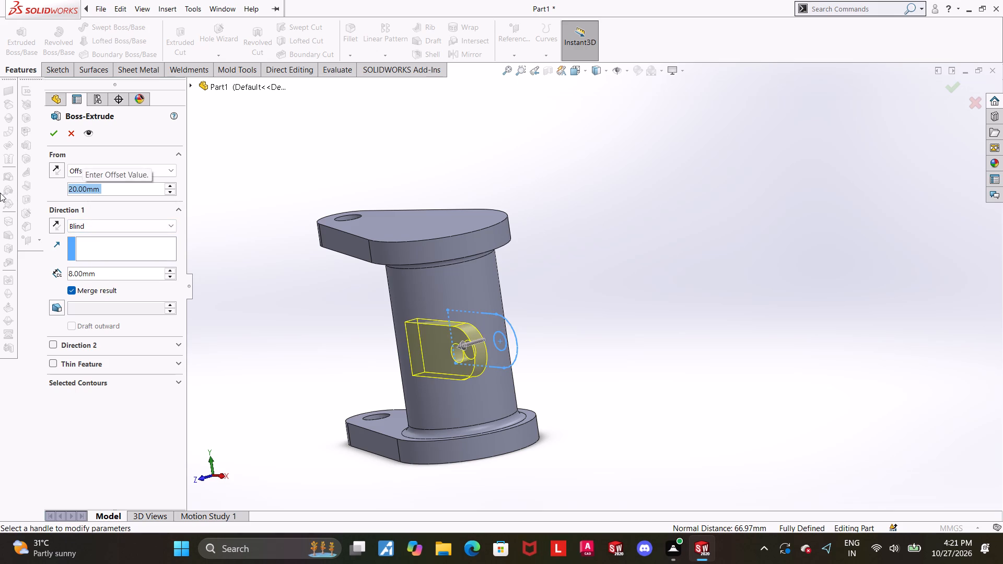
Examine the offset arm's extrusion preview against the cylinder from the top view and from oblique angles.
click(823, 315)
middle_drag(744, 321, 711, 383)
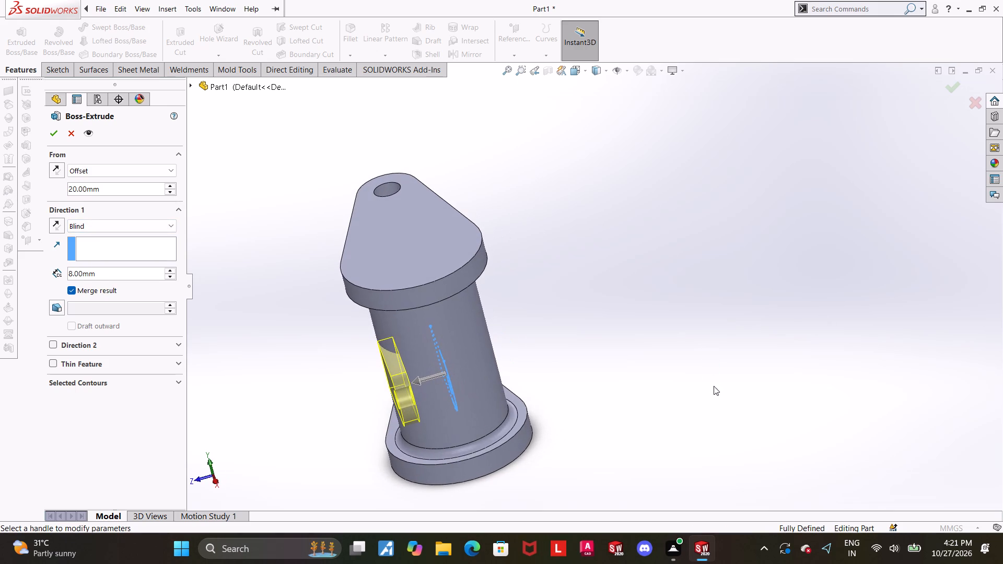
click(580, 70)
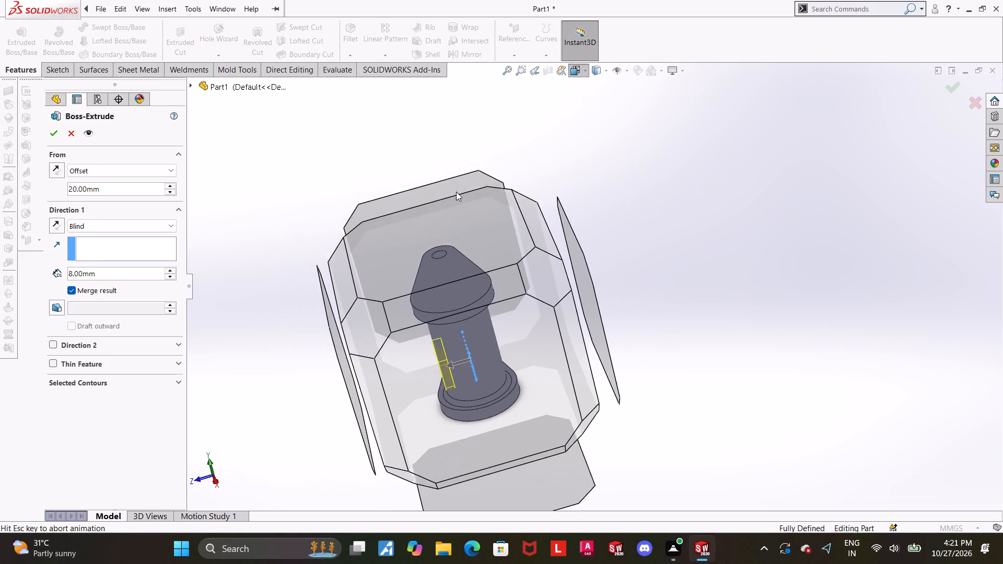
click(427, 251)
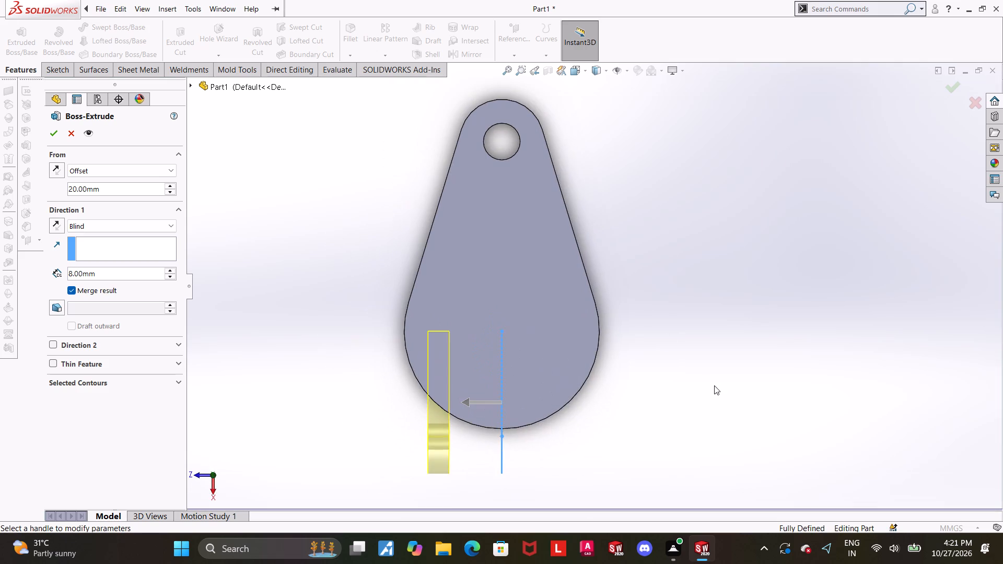
scroll(657, 380, up, 3)
middle_drag(634, 365, 643, 280)
scroll(528, 321, down, 6)
middle_drag(510, 319, 503, 310)
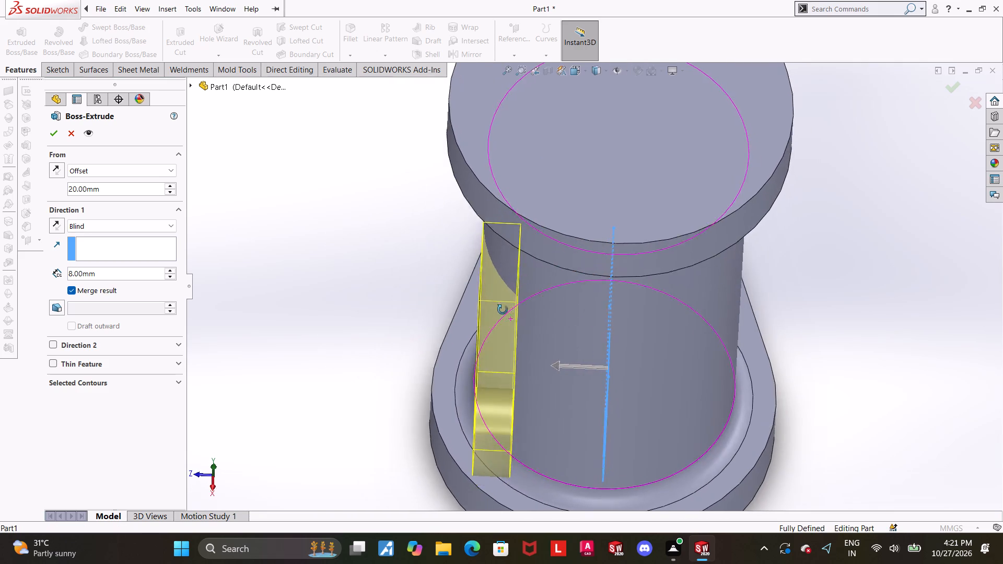
middle_drag(503, 310, 597, 284)
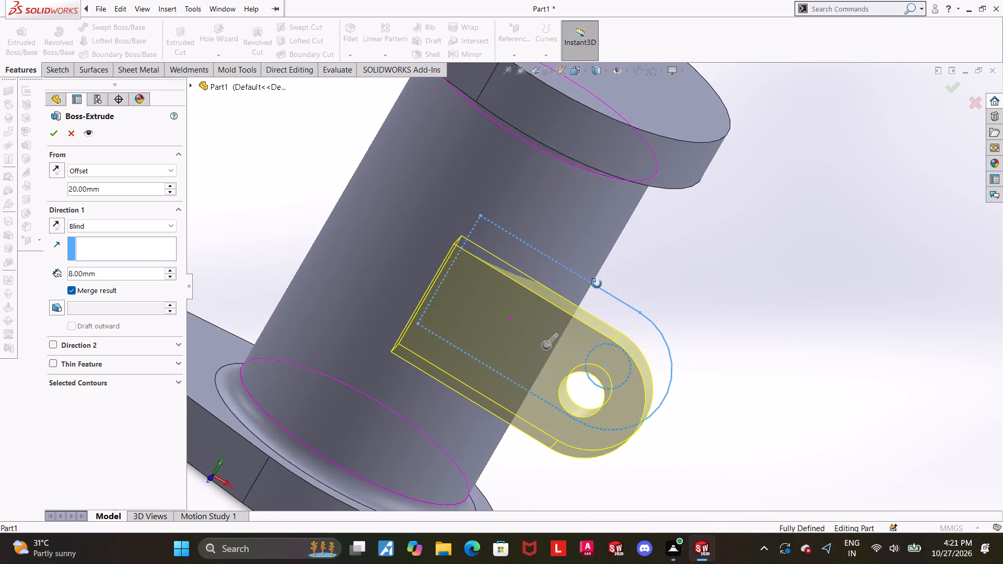
middle_drag(597, 284, 520, 315)
Show hidden lines and check the arm preview's outer face against the cylinder's outline from above and at an angle.
click(594, 69)
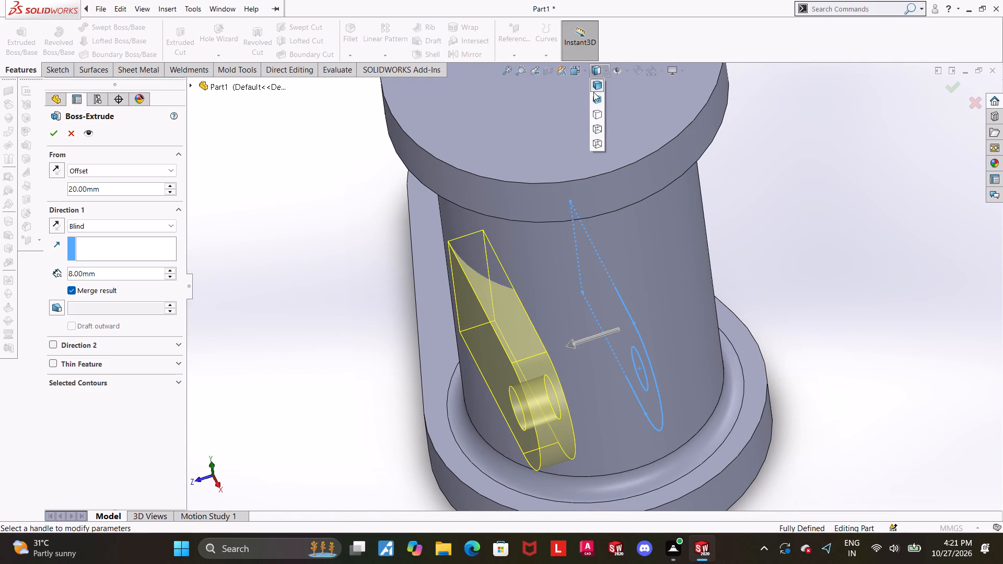
click(597, 127)
click(580, 72)
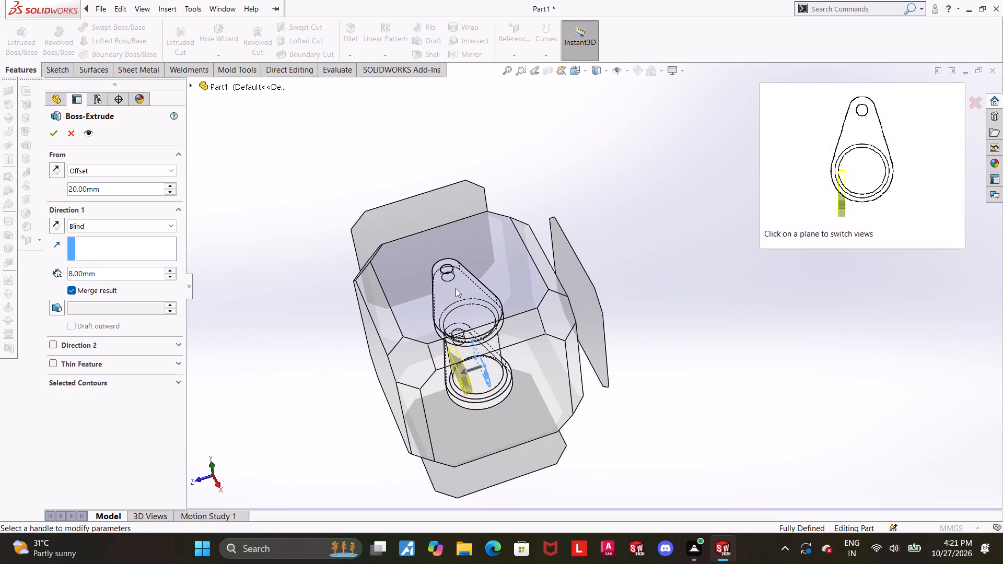
click(456, 288)
click(691, 405)
scroll(553, 387, down, 2)
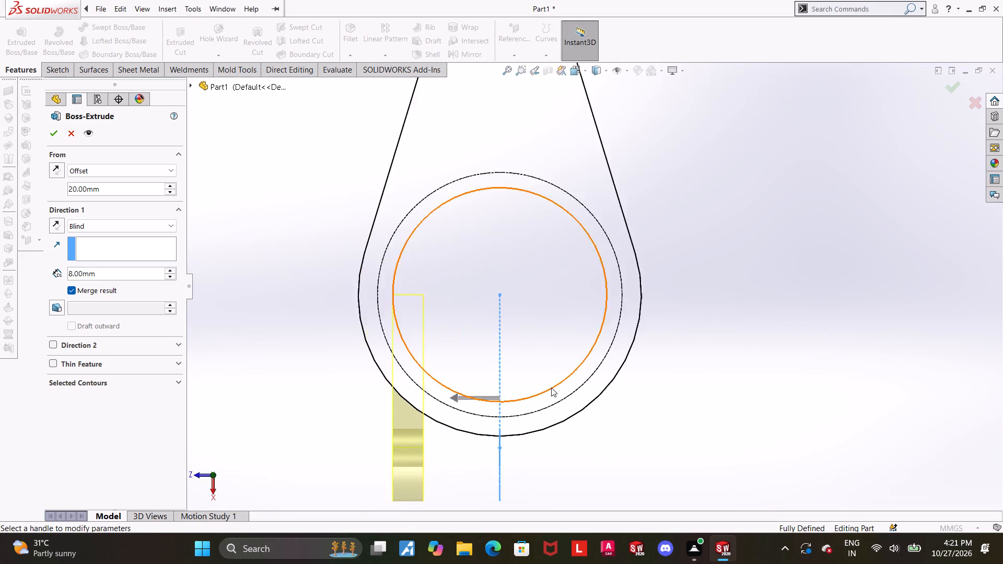
scroll(551, 387, down, 2)
scroll(318, 254, down, 5)
scroll(496, 244, down, 3)
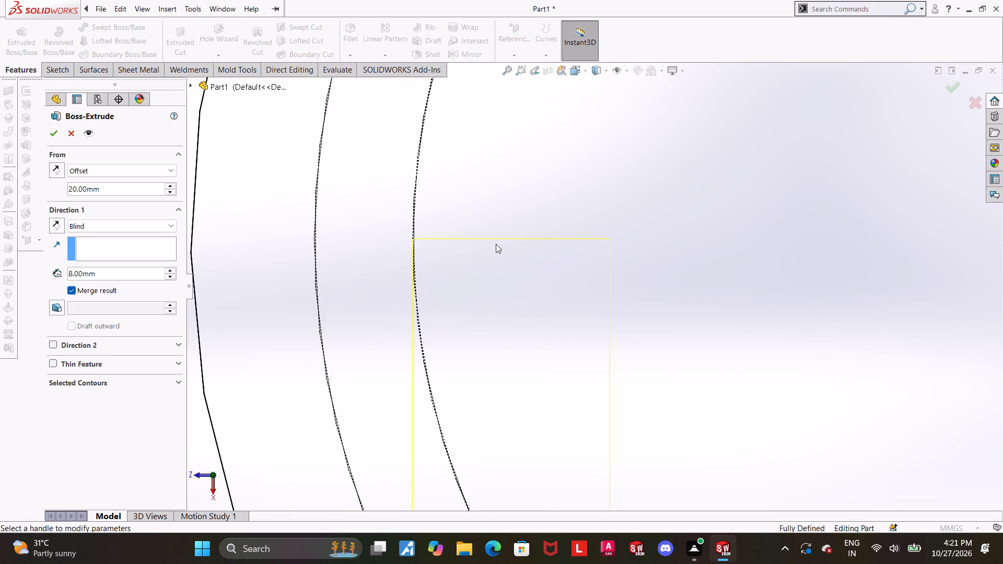
scroll(496, 244, up, 18)
middle_drag(697, 342, 805, 135)
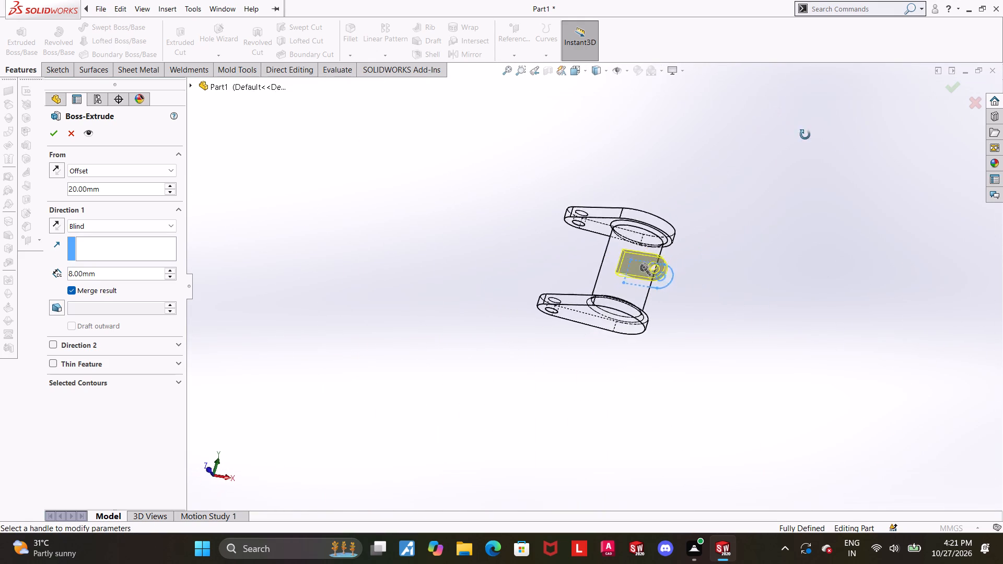
middle_drag(805, 135, 792, 200)
scroll(784, 220, down, 3)
scroll(652, 231, down, 1)
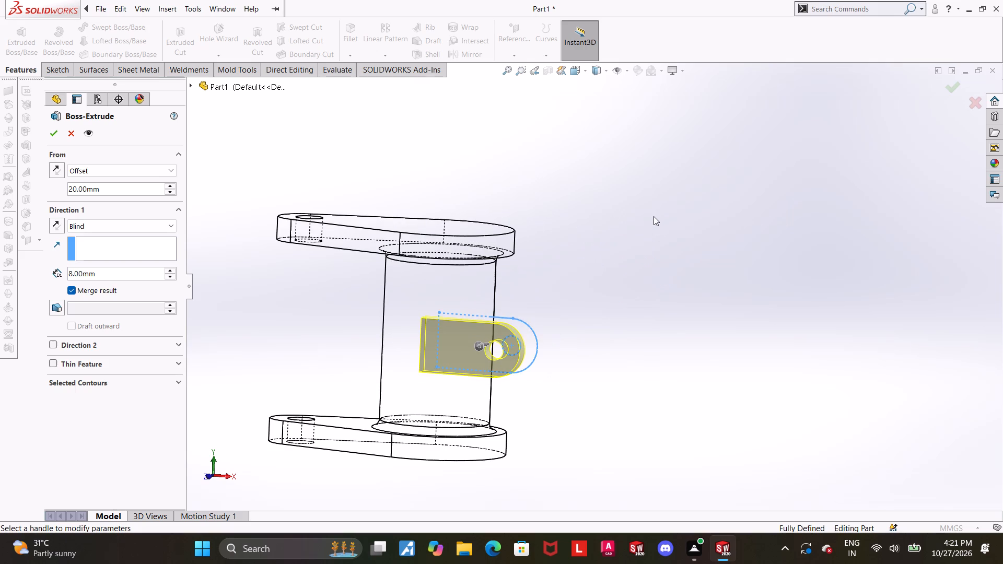
Accept the 8 mm arm extrusion with its 20 mm start offset.
click(47, 134)
Switch the model's display style back to shaded with edges.
click(605, 73)
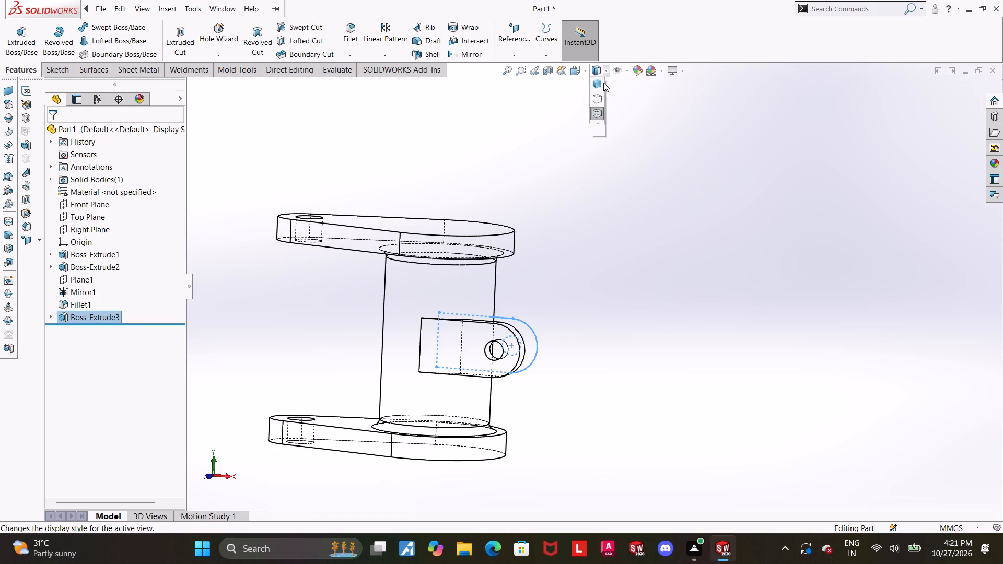
click(601, 85)
click(628, 189)
Mirror the extruded arm about the Front Plane to create a second arm on the cylinder's opposite side.
middle_drag(615, 231, 579, 241)
scroll(596, 238, up, 1)
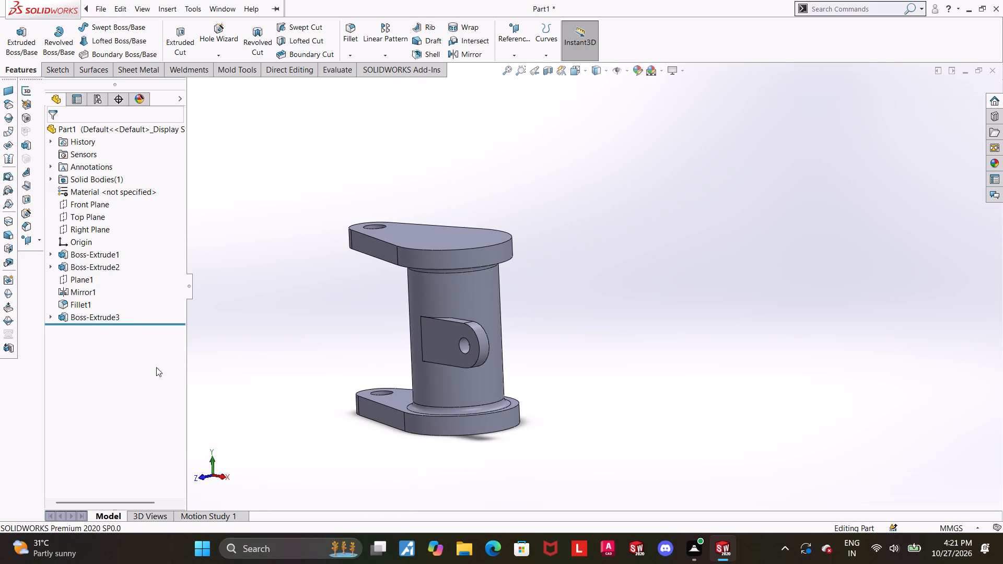
click(78, 206)
click(460, 53)
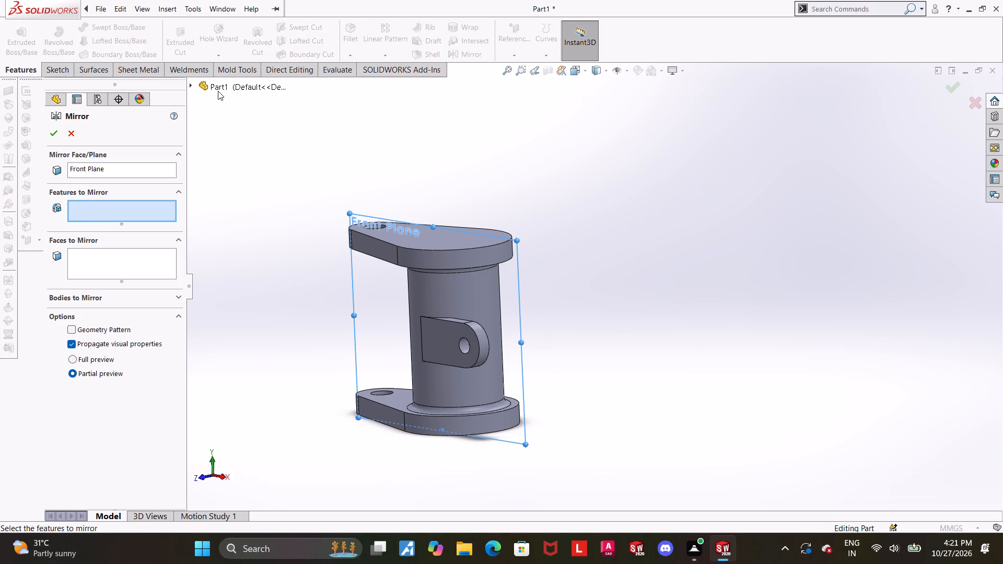
click(192, 86)
click(231, 275)
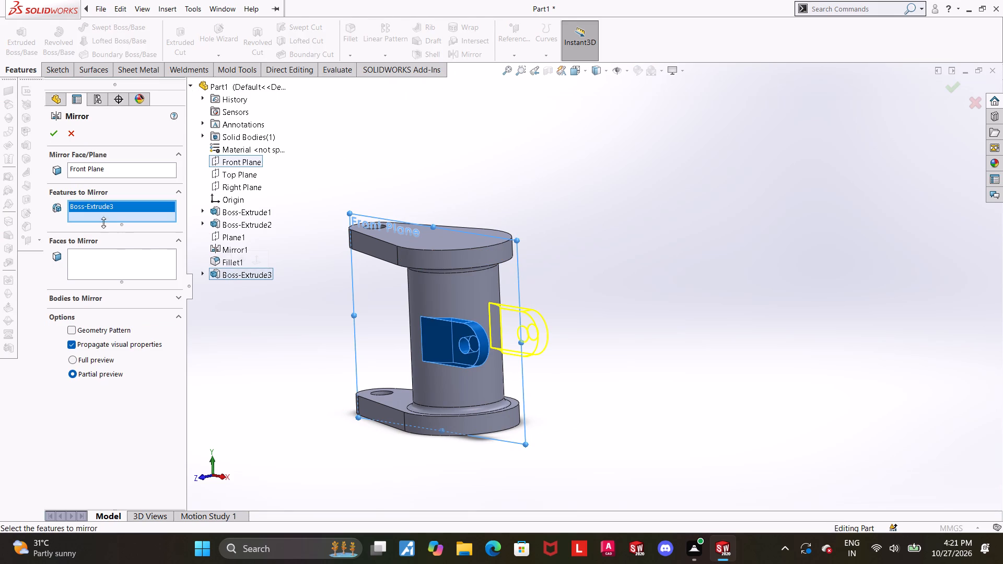
click(53, 132)
click(661, 197)
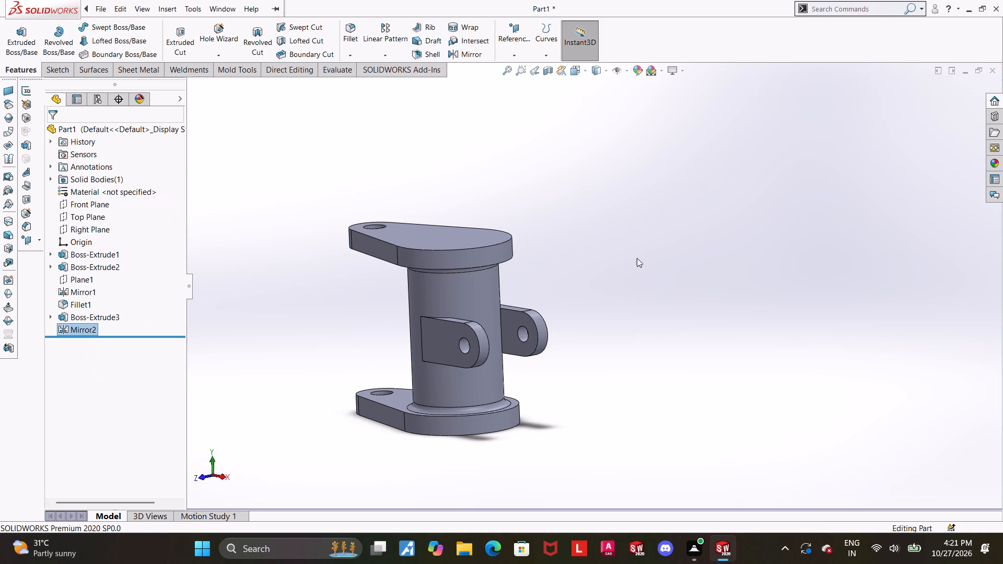
Measure the distance between the facing inner faces of the two arms, then close the measurement.
middle_drag(627, 257, 617, 266)
middle_drag(658, 257, 644, 263)
scroll(604, 325, down, 3)
middle_click(581, 333)
click(342, 64)
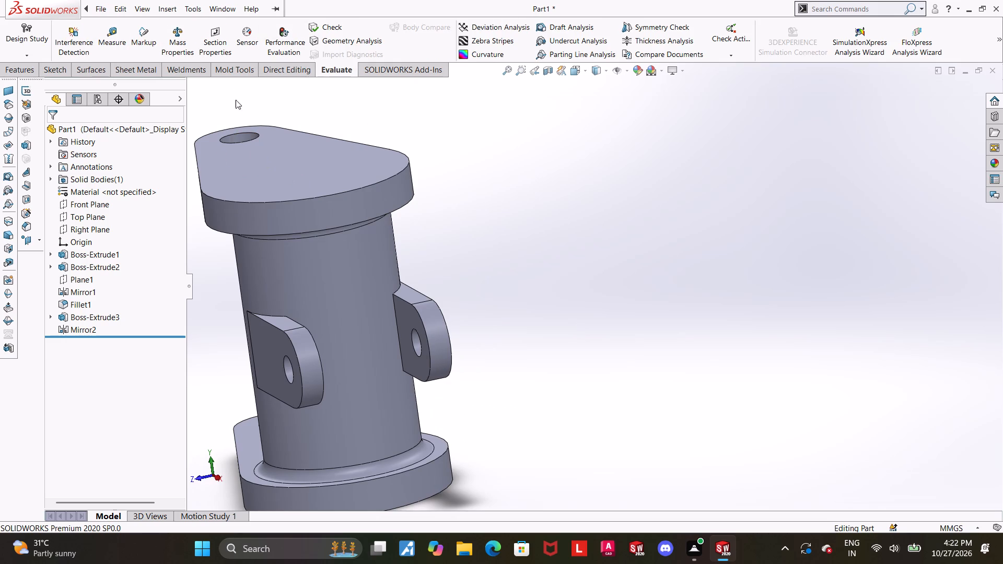
click(98, 48)
middle_drag(669, 369, 696, 363)
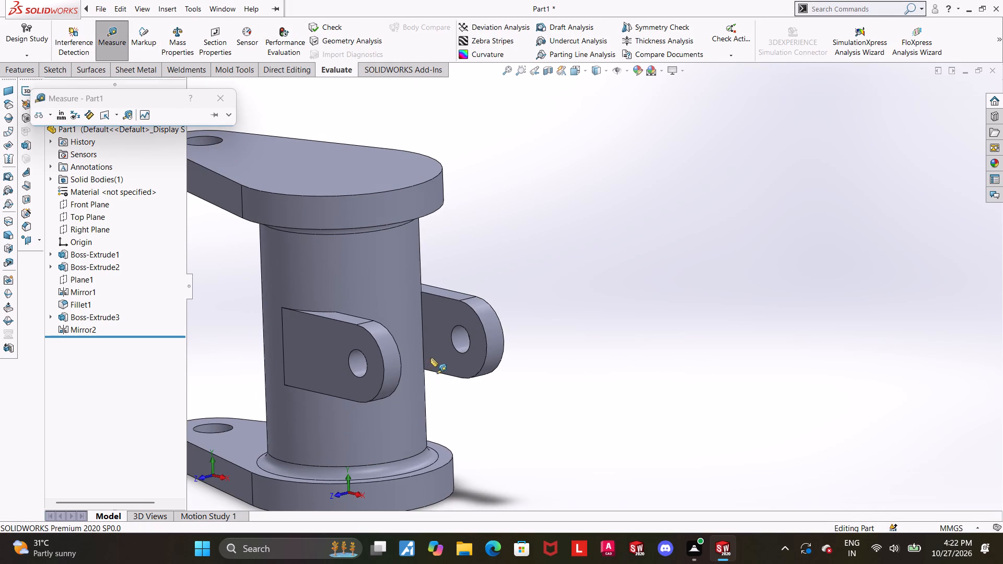
click(431, 358)
middle_drag(648, 385, 579, 408)
click(219, 367)
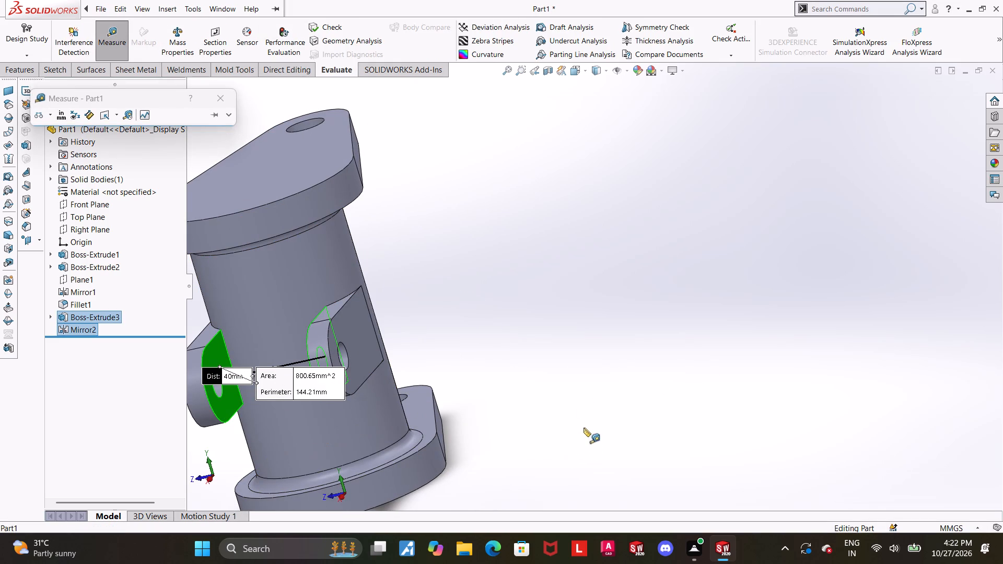
scroll(427, 375, up, 1)
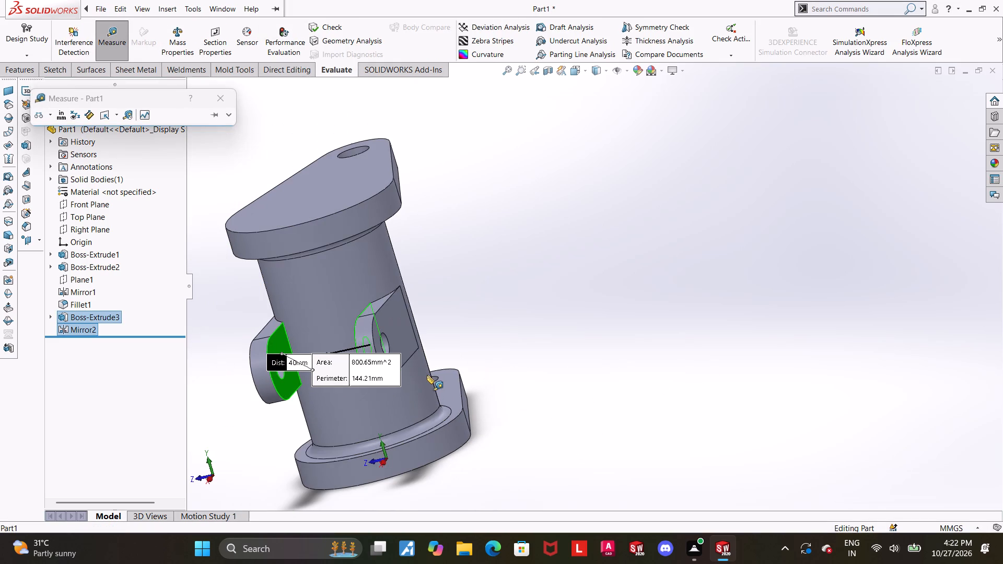
middle_drag(426, 375, 488, 334)
key(Escape)
key(Escape)
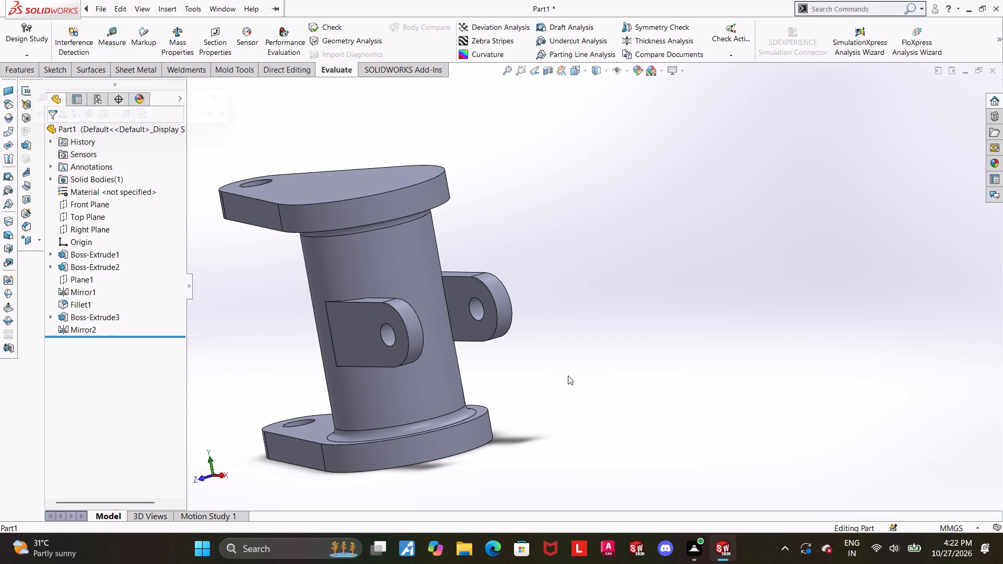
Examine the two mirrored arms and their junctions with the cylinder from several angles, including the Right view.
key(Escape)
scroll(568, 375, up, 1)
middle_drag(525, 336, 526, 344)
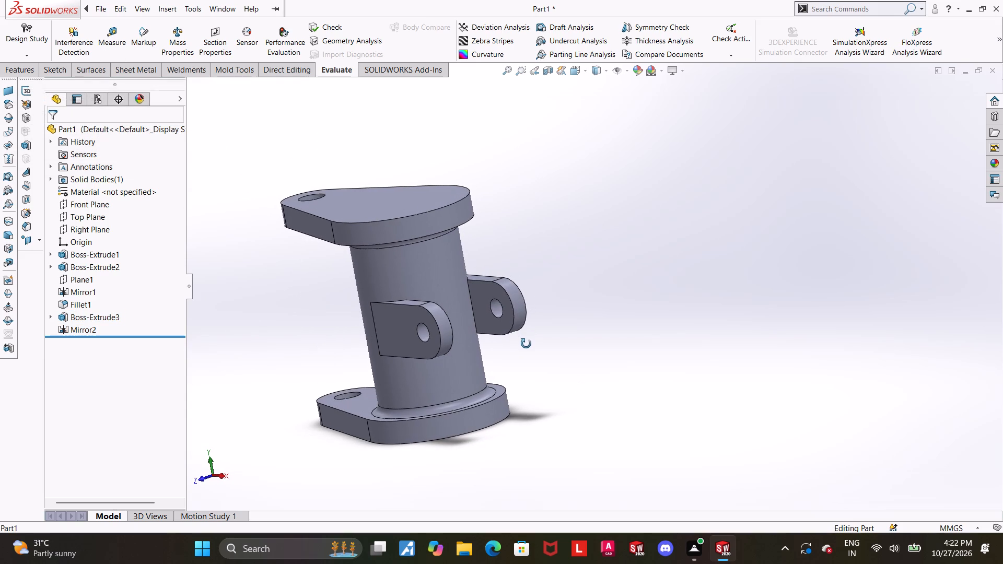
middle_drag(526, 344, 530, 349)
scroll(530, 349, up, 1)
key(Escape)
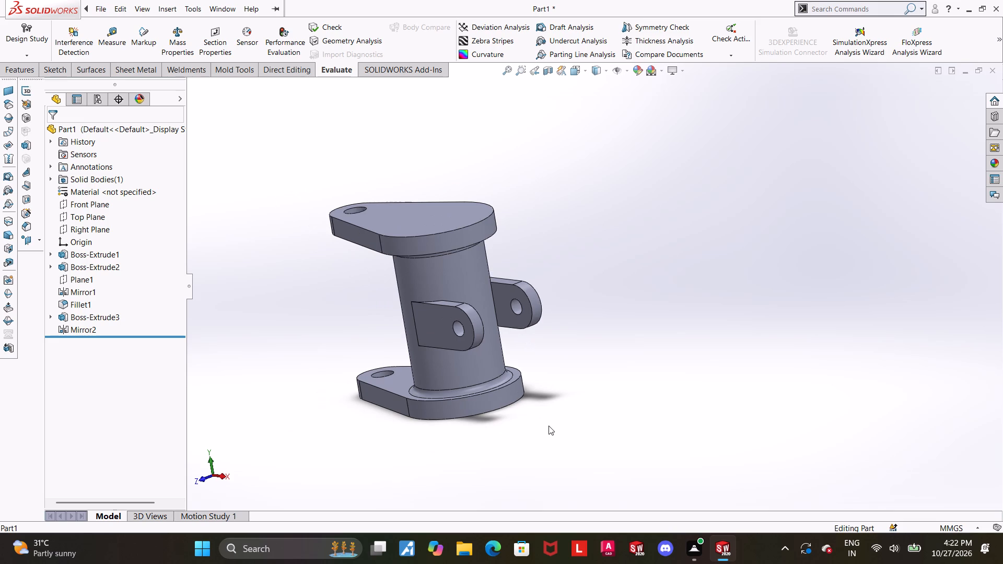
scroll(462, 427, down, 1)
middle_drag(461, 430, 452, 440)
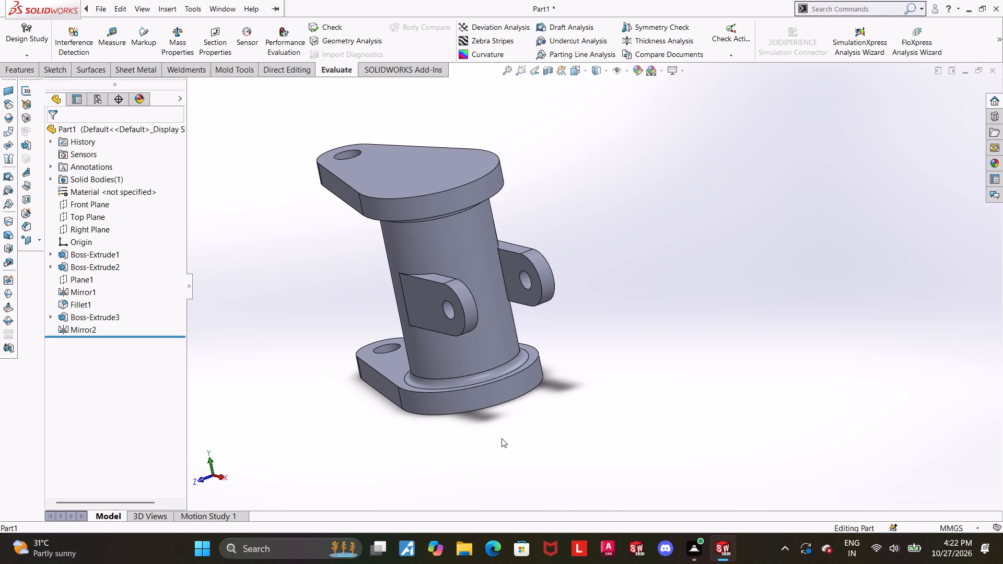
middle_drag(506, 382, 484, 391)
scroll(473, 268, down, 4)
middle_drag(456, 285, 430, 315)
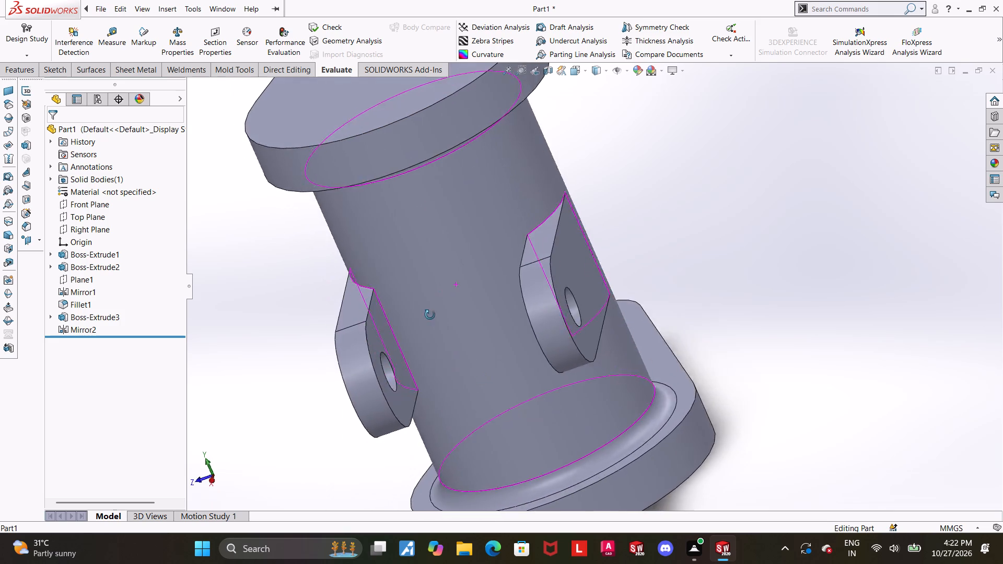
middle_drag(430, 315, 512, 246)
scroll(640, 333, up, 3)
middle_drag(634, 336, 551, 318)
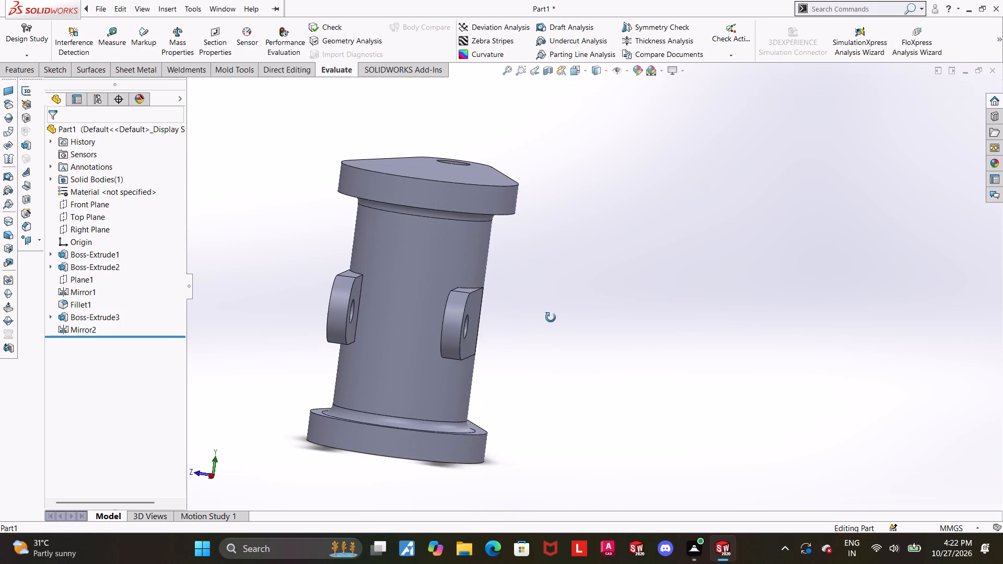
middle_drag(551, 318, 550, 318)
click(574, 71)
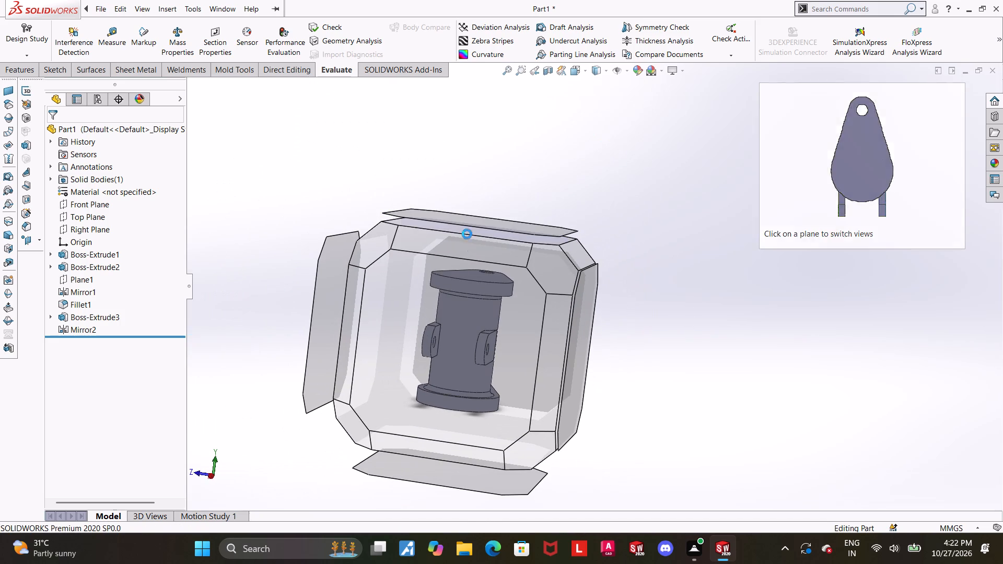
click(468, 362)
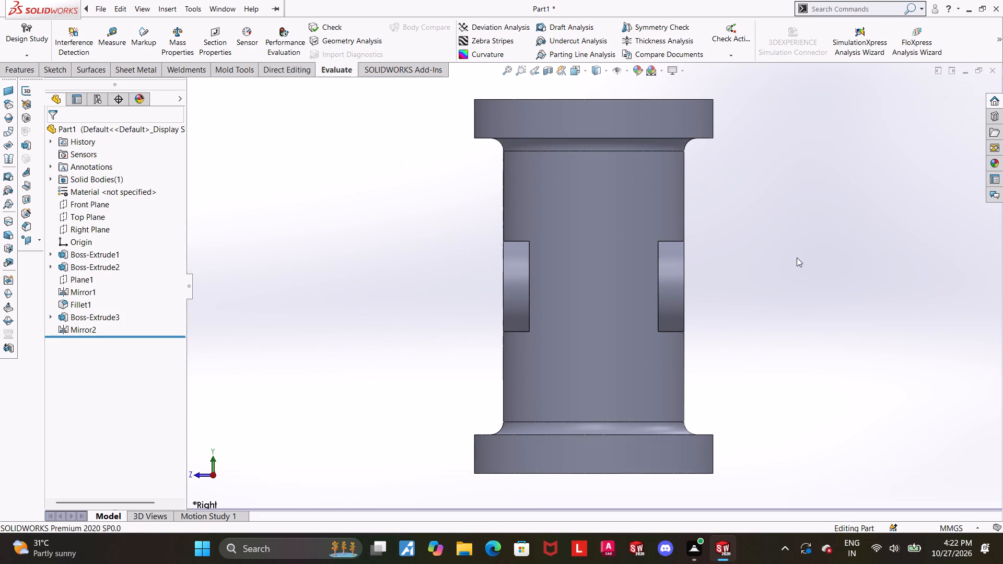
Fillet the two inner vertical edges where the arms meet the cylinder with a 4 mm radius.
middle_drag(795, 258, 764, 318)
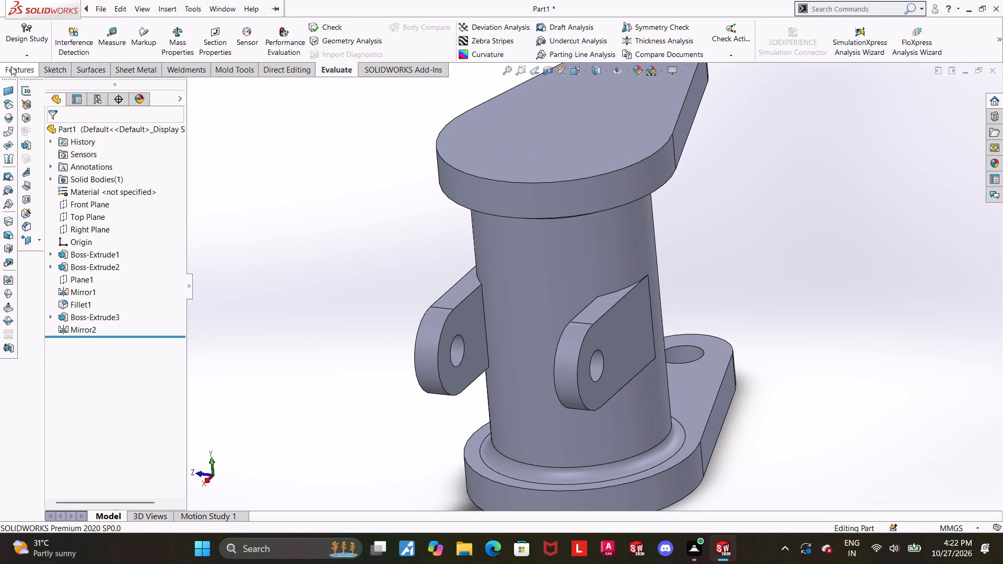
click(11, 66)
click(344, 32)
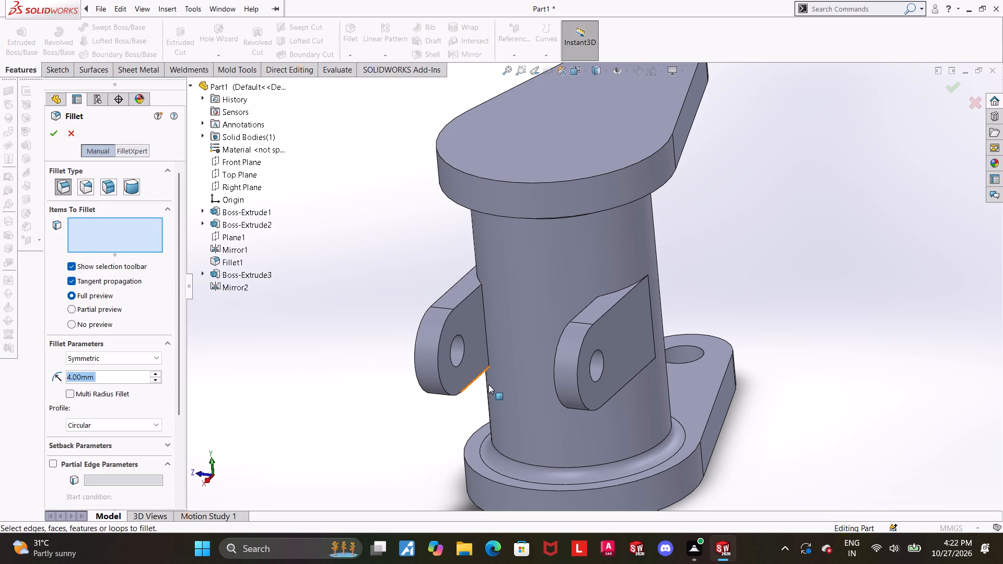
click(486, 342)
middle_drag(544, 350, 593, 355)
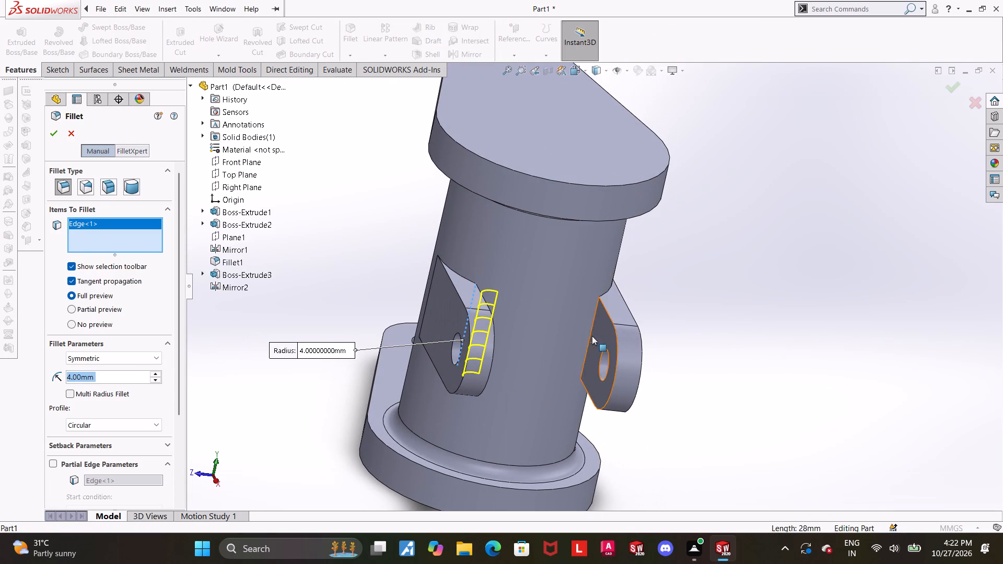
click(591, 335)
scroll(587, 336, up, 1)
middle_drag(582, 339, 594, 308)
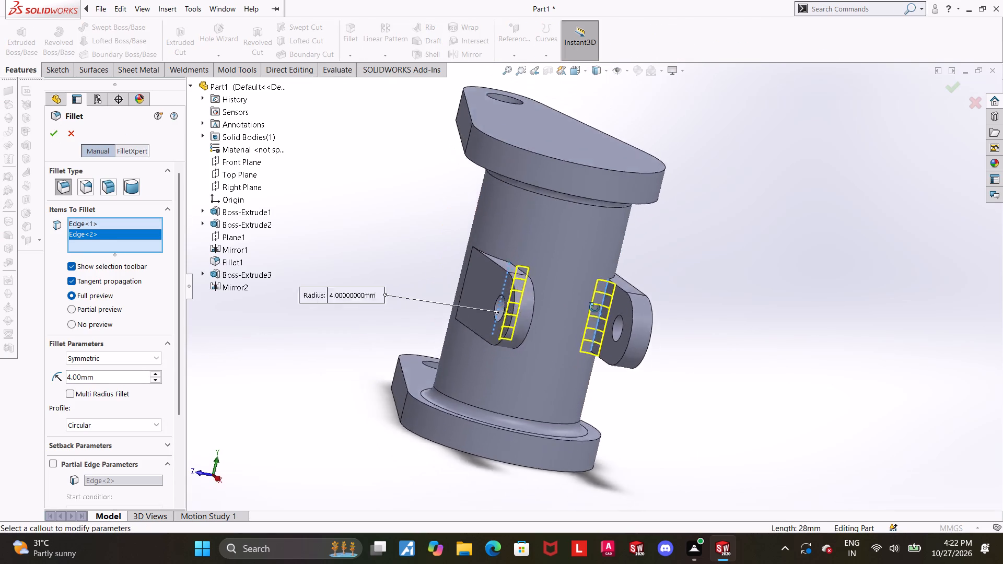
middle_drag(594, 308, 617, 368)
click(52, 132)
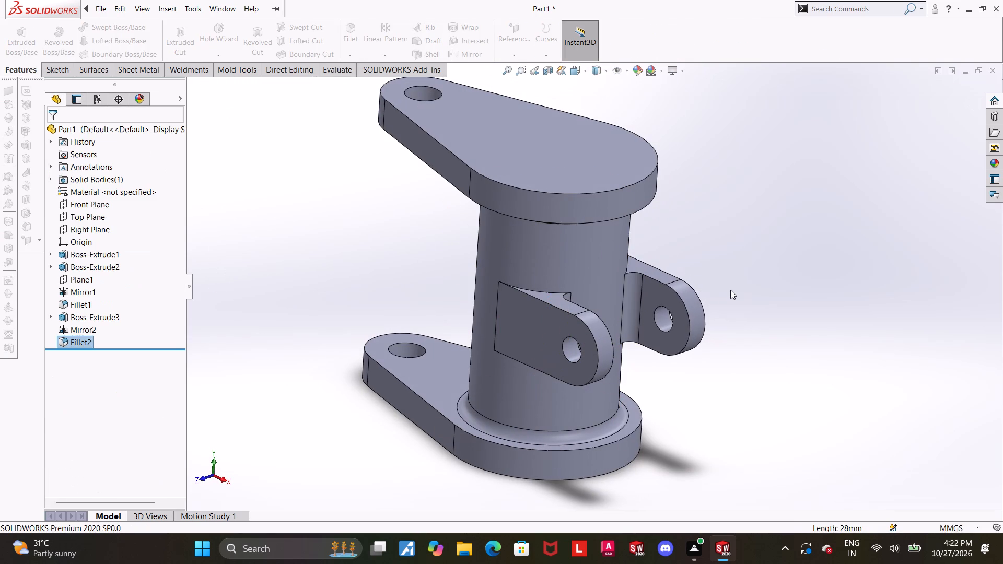
click(730, 291)
Inspect the arm fillets in the Top view and at oblique angles, with hidden lines visible.
scroll(720, 298, up, 1)
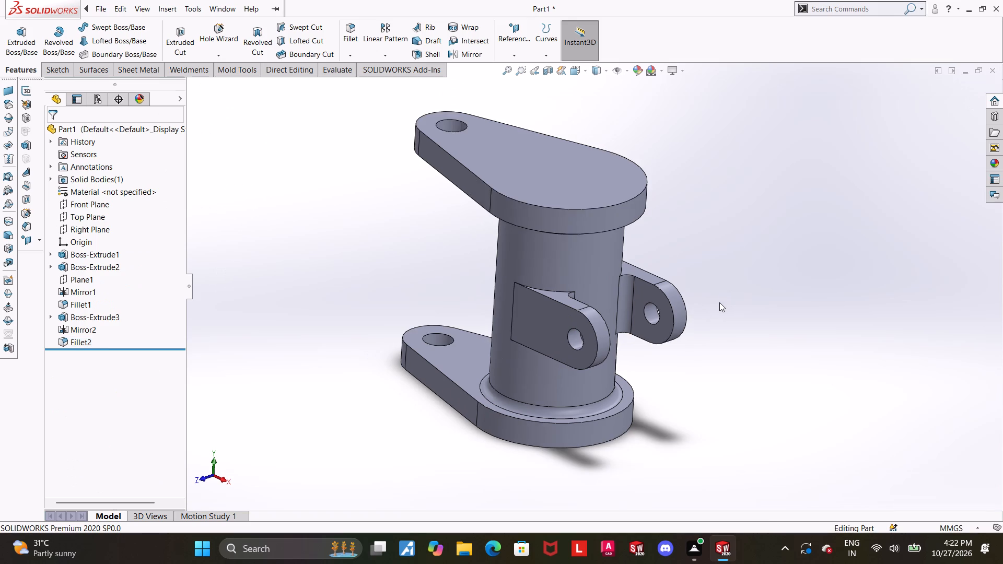
middle_drag(718, 303, 765, 339)
click(572, 75)
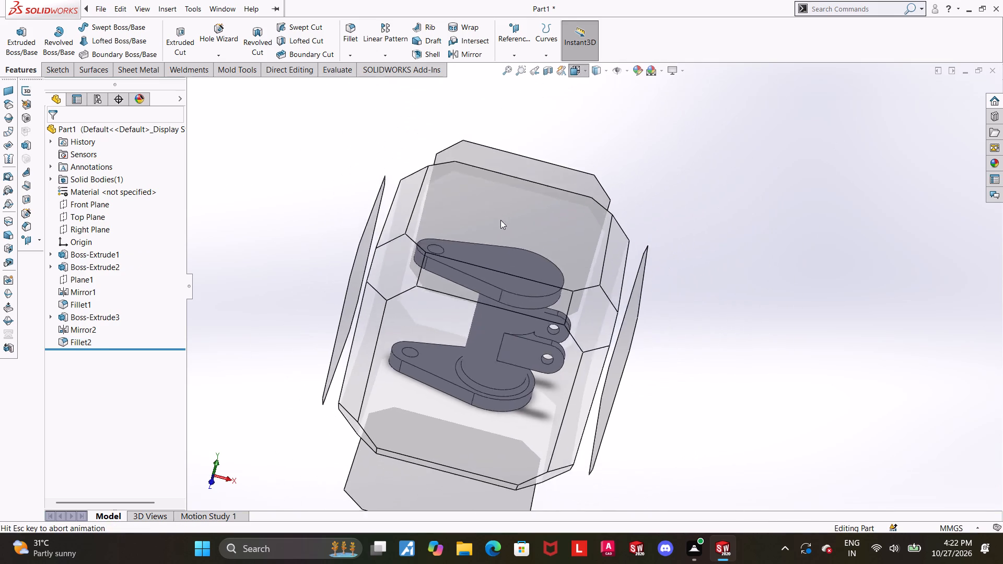
click(492, 230)
click(599, 66)
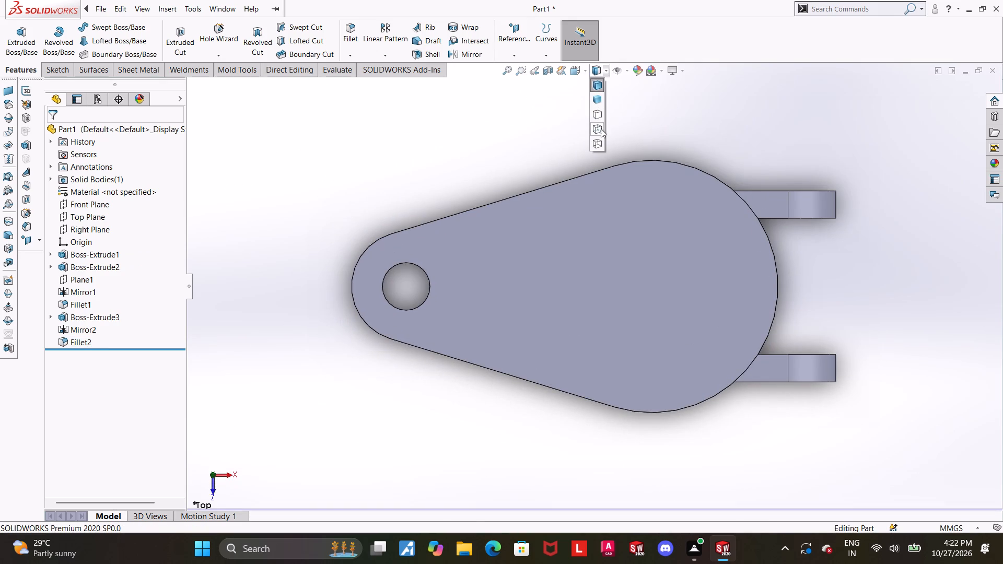
click(601, 130)
scroll(807, 263, up, 2)
scroll(863, 294, down, 1)
scroll(724, 327, down, 1)
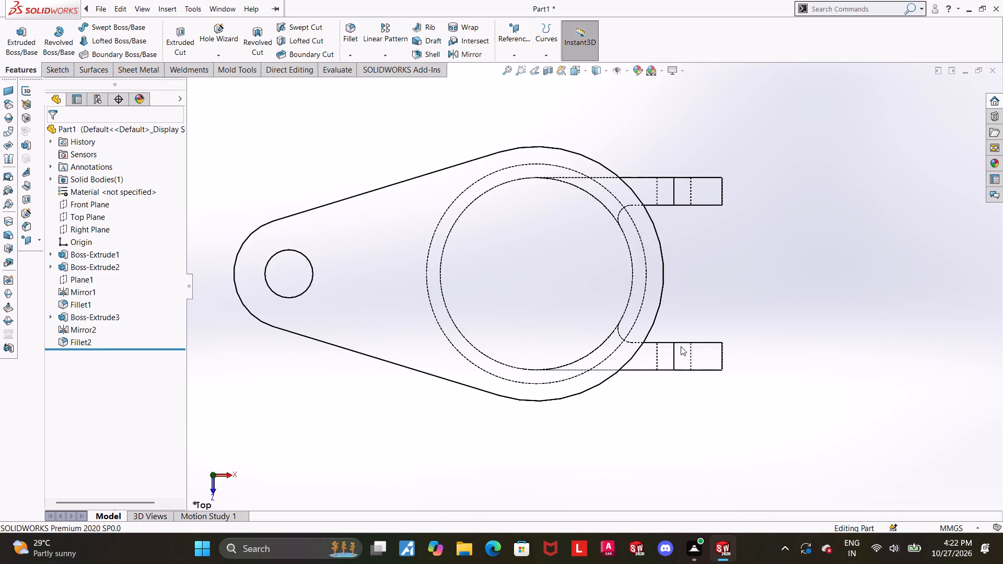
scroll(649, 337, down, 2)
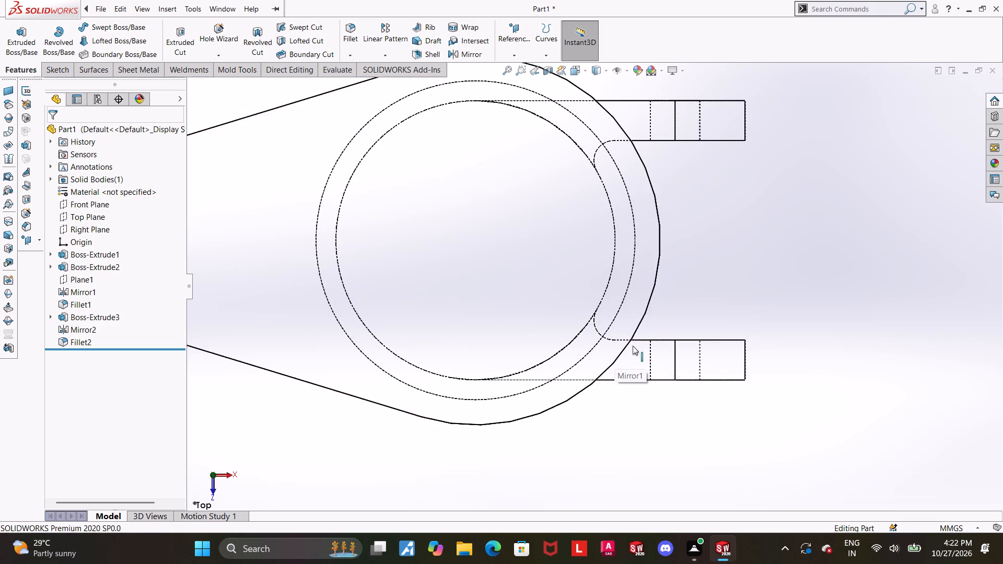
scroll(646, 341, down, 2)
scroll(579, 328, down, 1)
scroll(722, 261, up, 5)
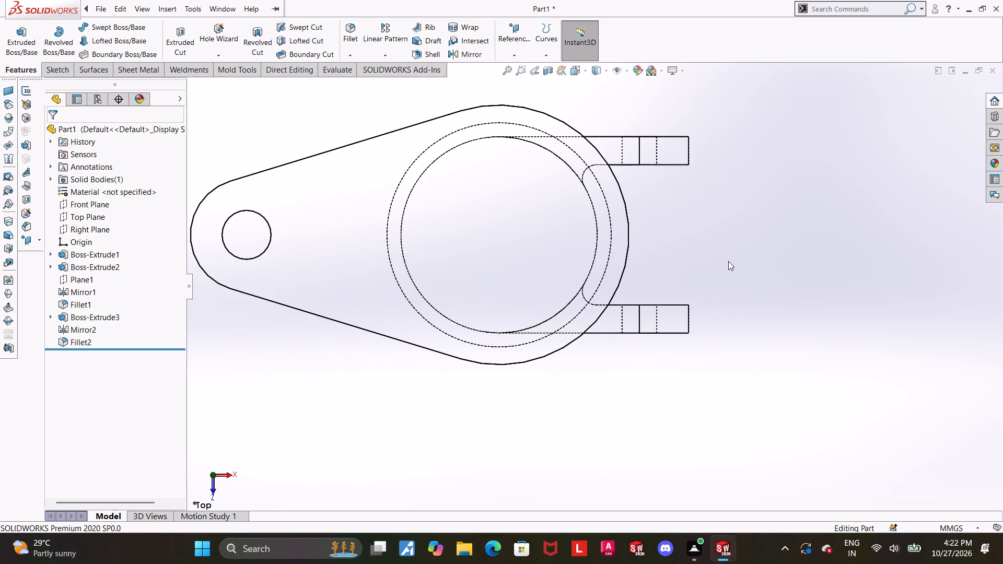
scroll(687, 263, up, 1)
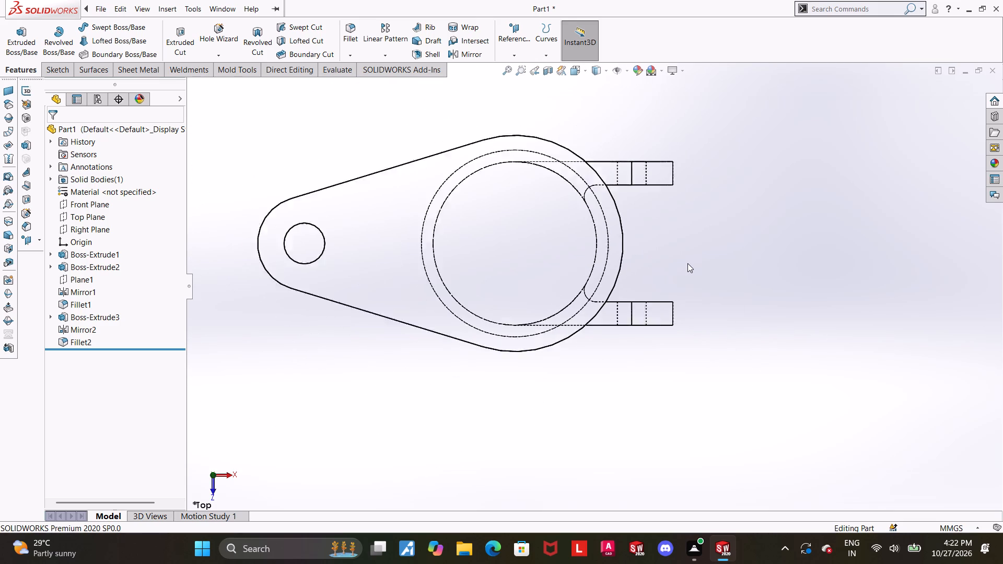
scroll(687, 263, up, 1)
middle_drag(668, 251, 577, 115)
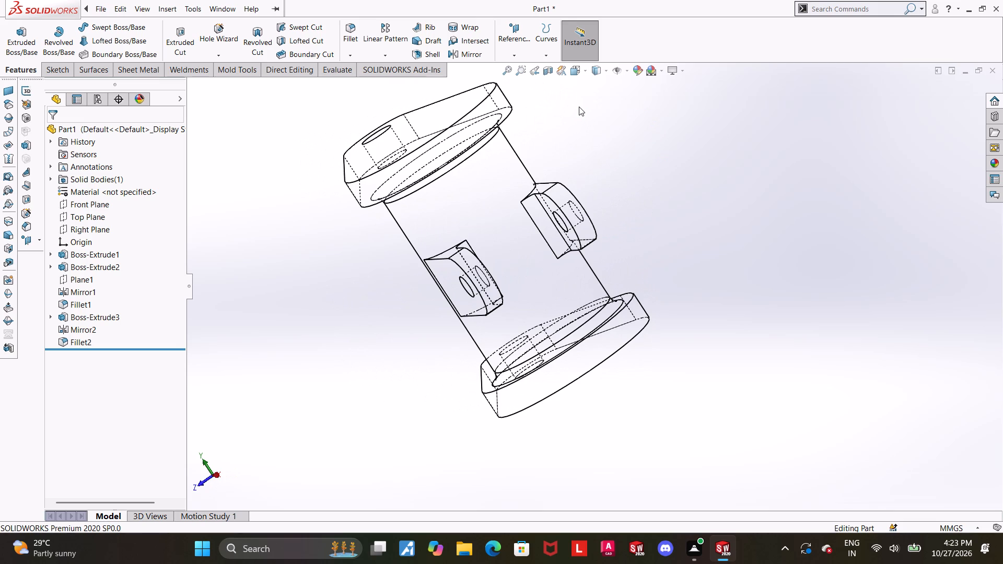
scroll(621, 108, up, 1)
scroll(679, 114, down, 1)
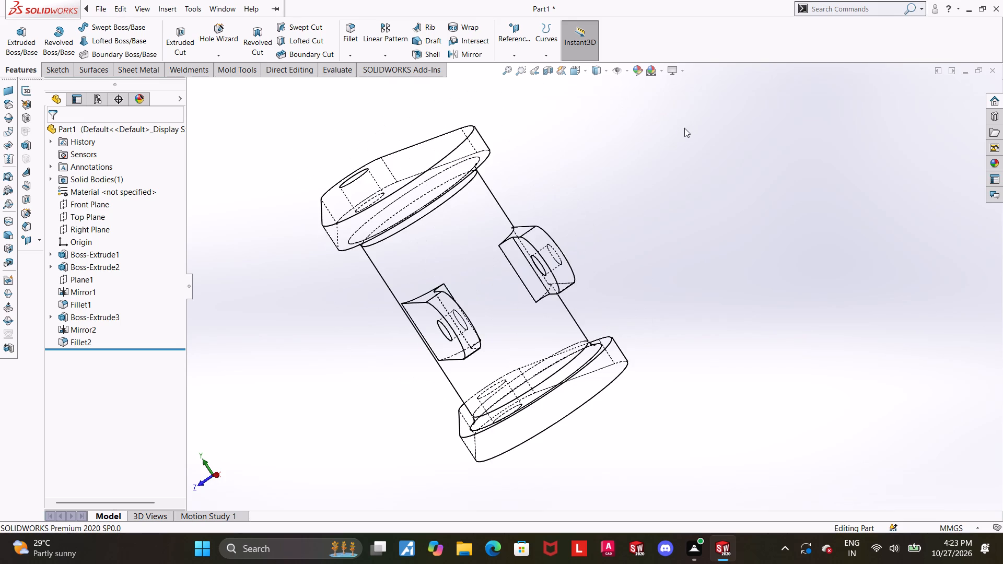
middle_drag(684, 128, 619, 130)
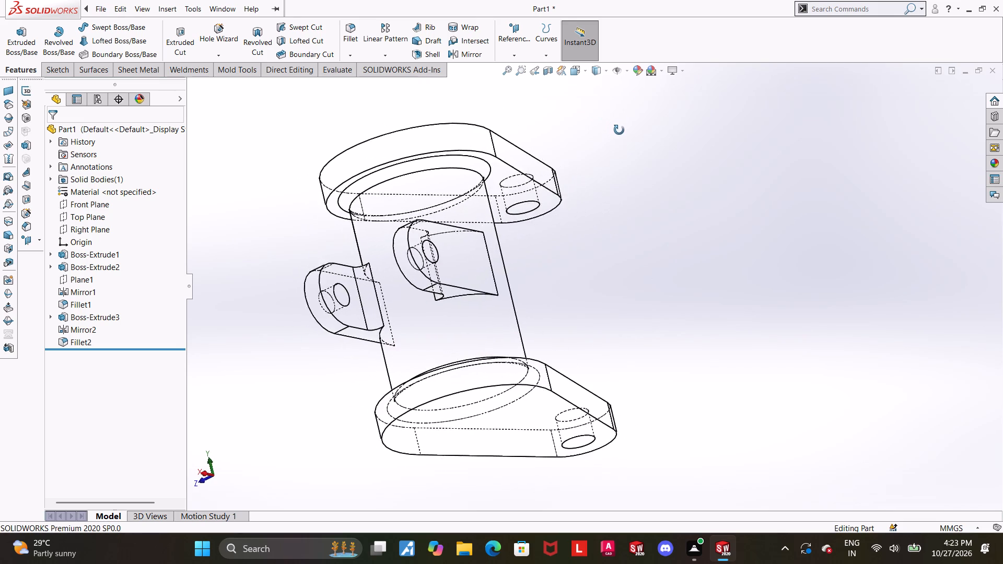
middle_drag(619, 130, 656, 186)
Orient the model to the Right view and set its display style back to shaded with edges.
click(571, 70)
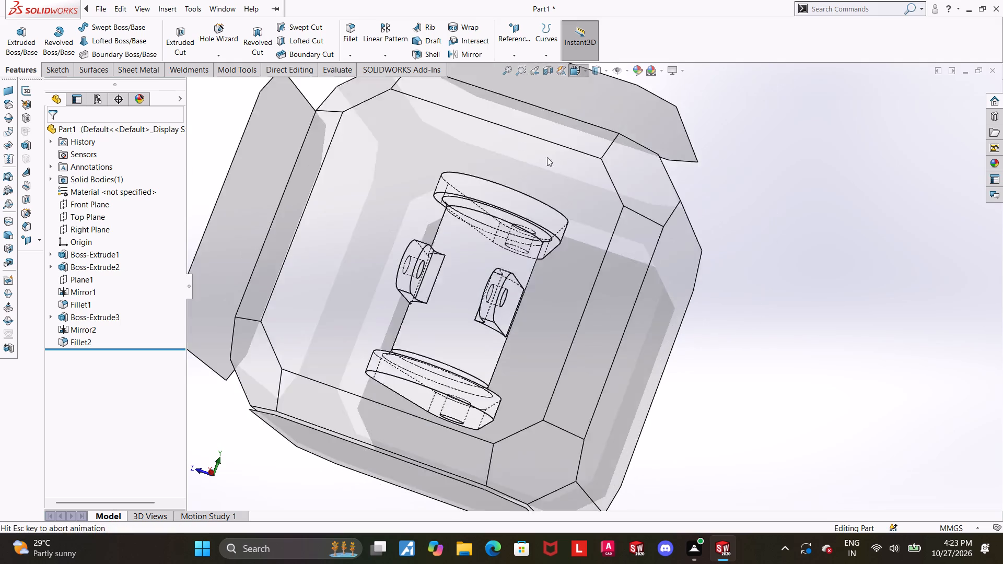
click(465, 271)
click(602, 66)
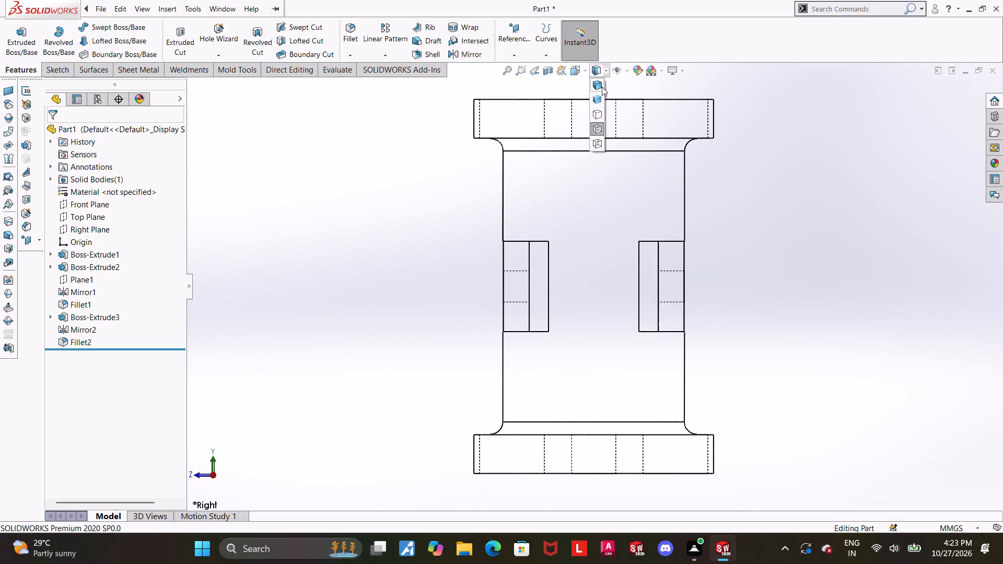
click(600, 85)
Start a new sketch on the Right Plane.
scroll(782, 252, down, 2)
scroll(651, 234, down, 1)
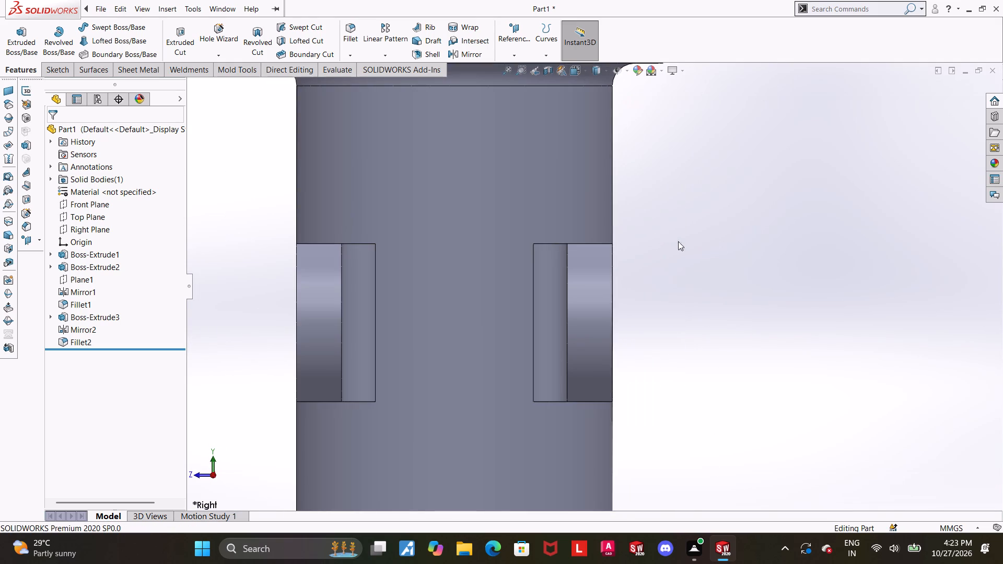
scroll(475, 189, up, 3)
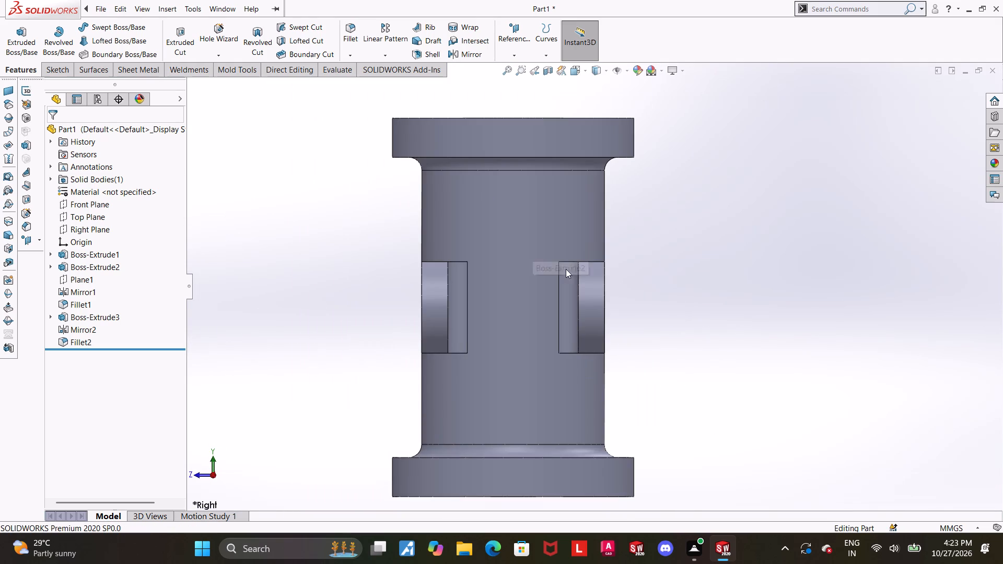
click(83, 234)
click(84, 220)
click(91, 228)
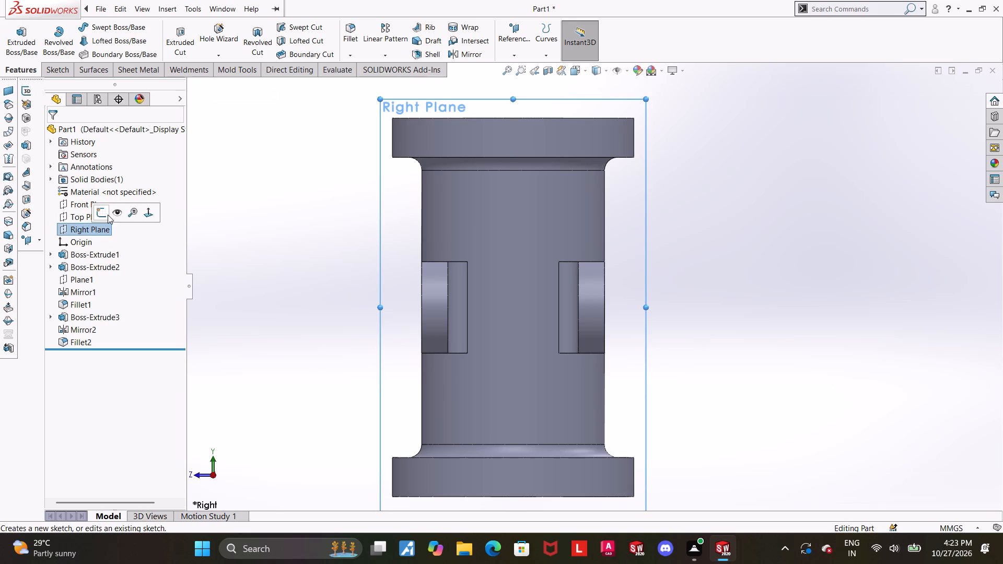
click(108, 215)
click(236, 231)
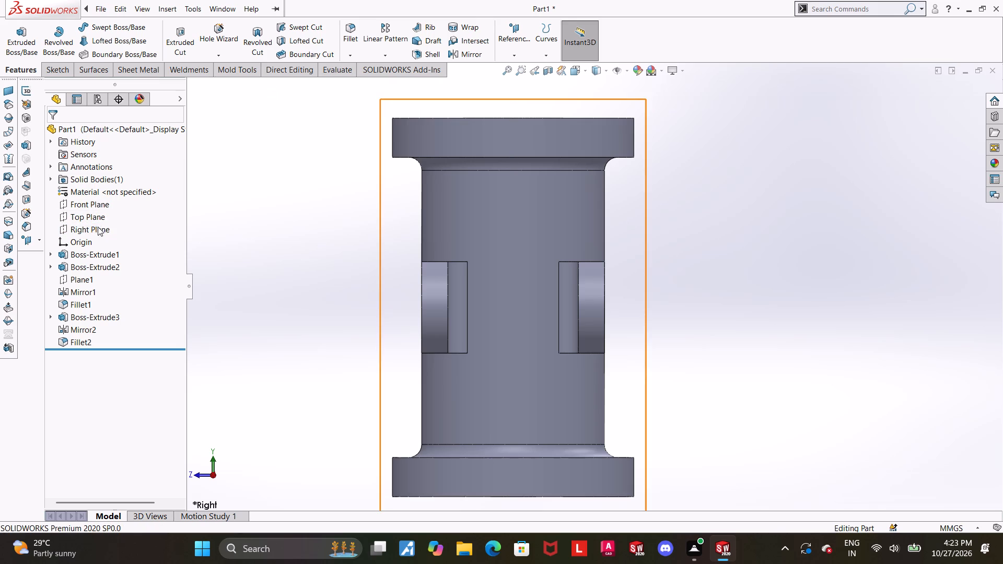
click(96, 227)
click(111, 209)
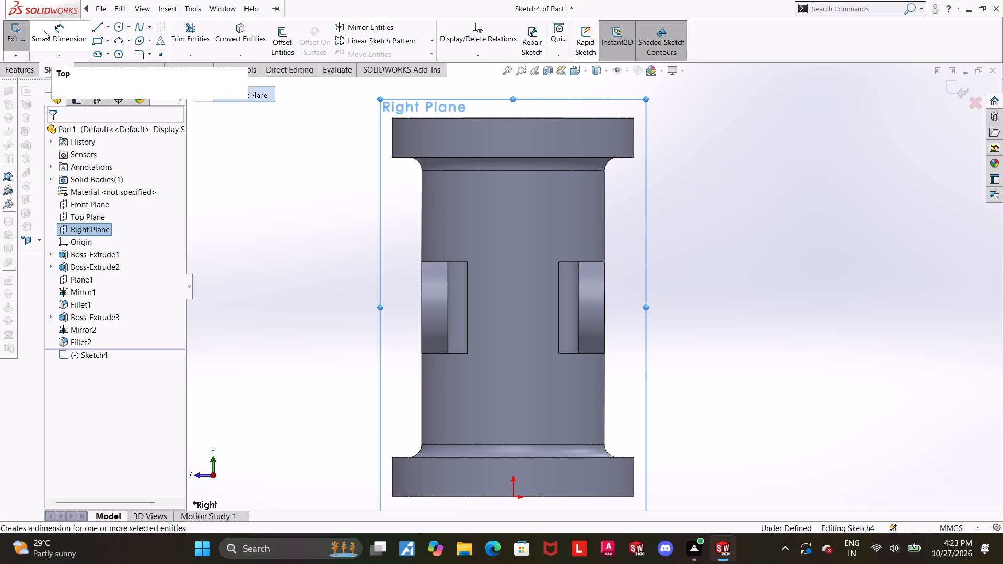
scroll(464, 224, up, 1)
scroll(641, 266, down, 1)
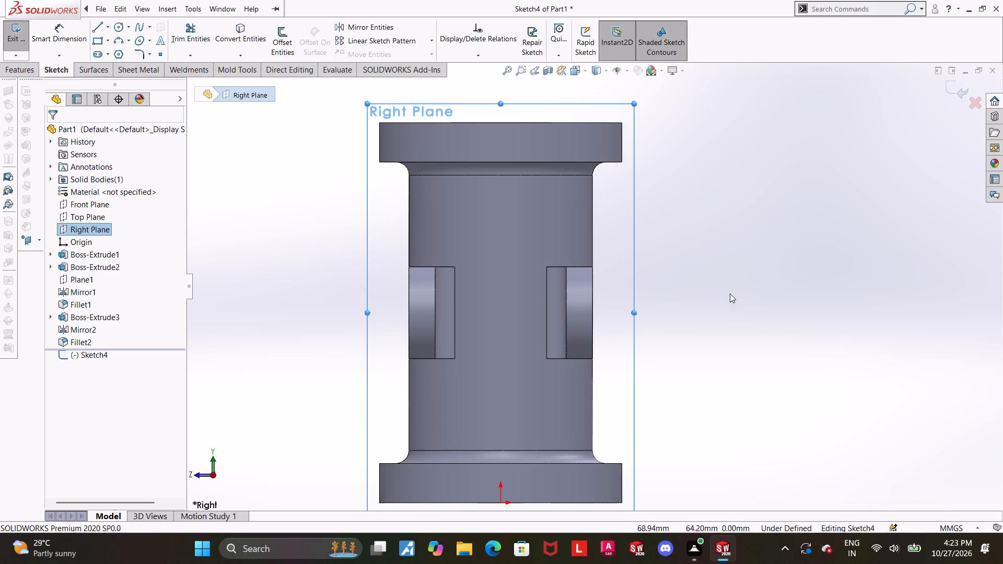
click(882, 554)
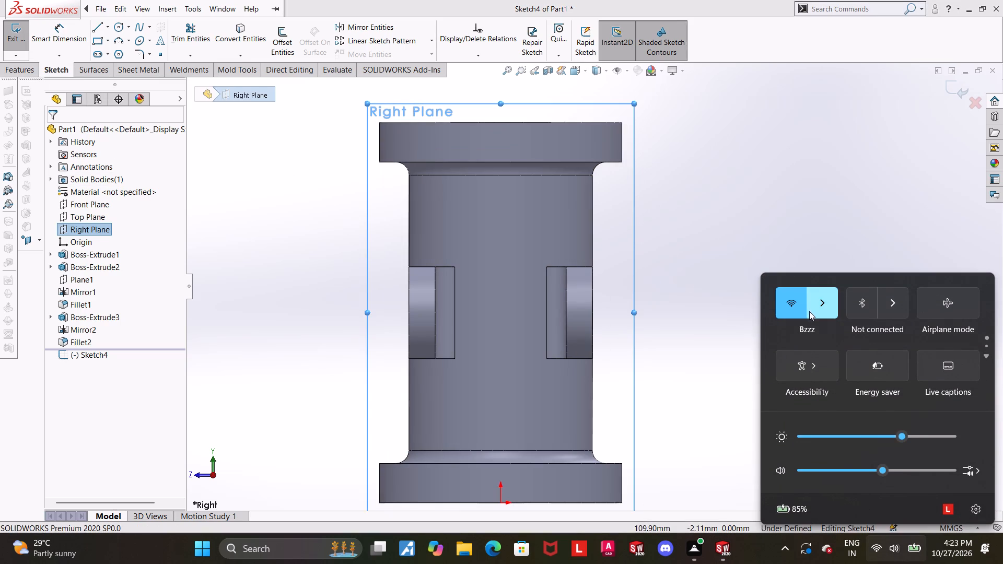
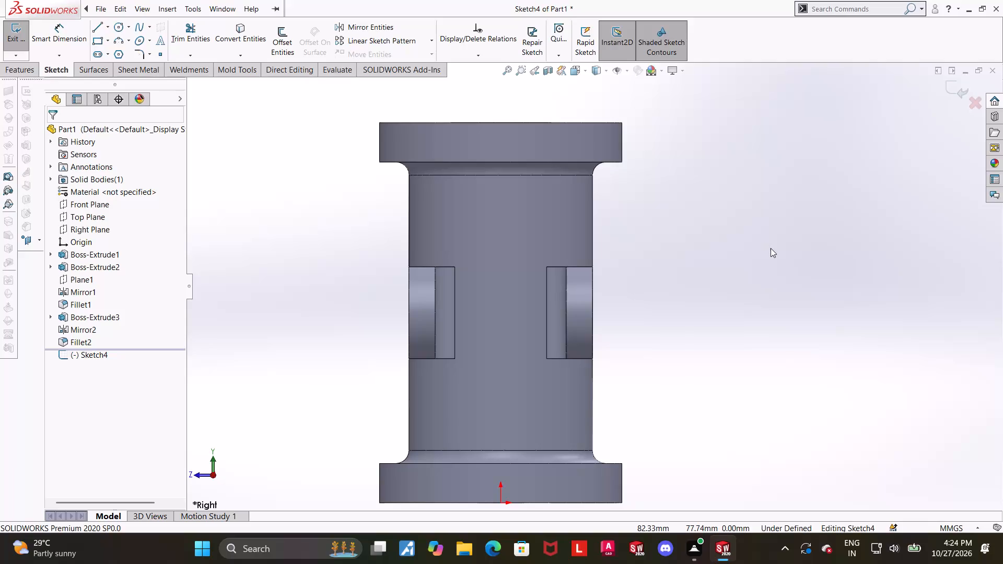
Sketch a corner rectangle about 16 mm tall on the upper part of the cylinder, above the arms.
middle_drag(769, 248, 766, 256)
click(773, 252)
scroll(757, 292, up, 1)
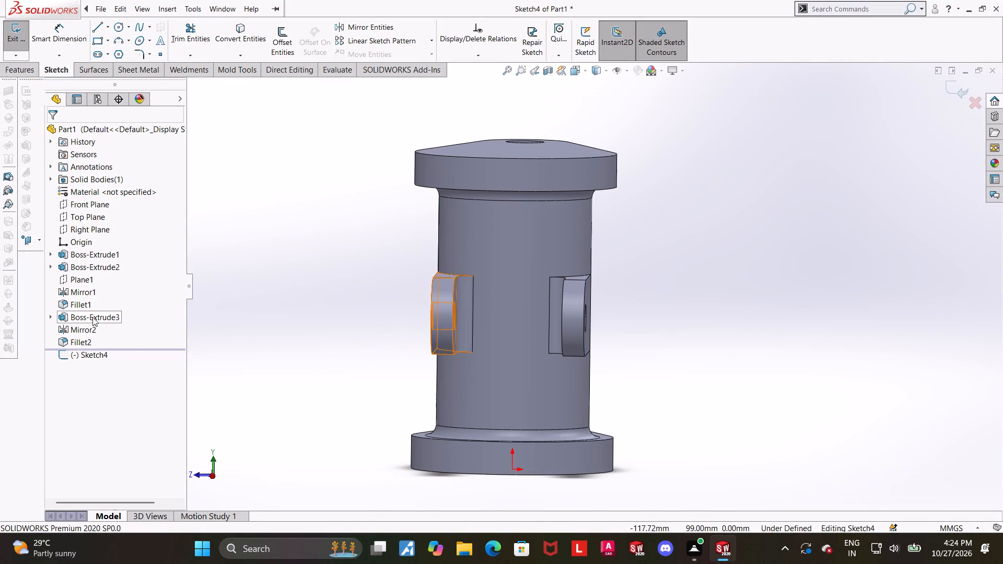
click(96, 351)
click(118, 343)
scroll(706, 307, up, 2)
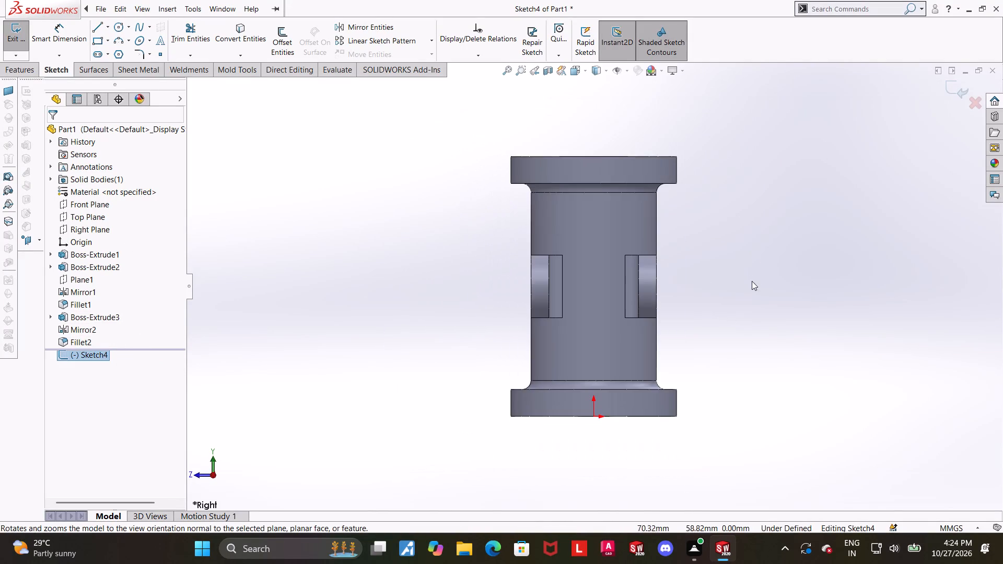
scroll(751, 273, down, 2)
click(99, 39)
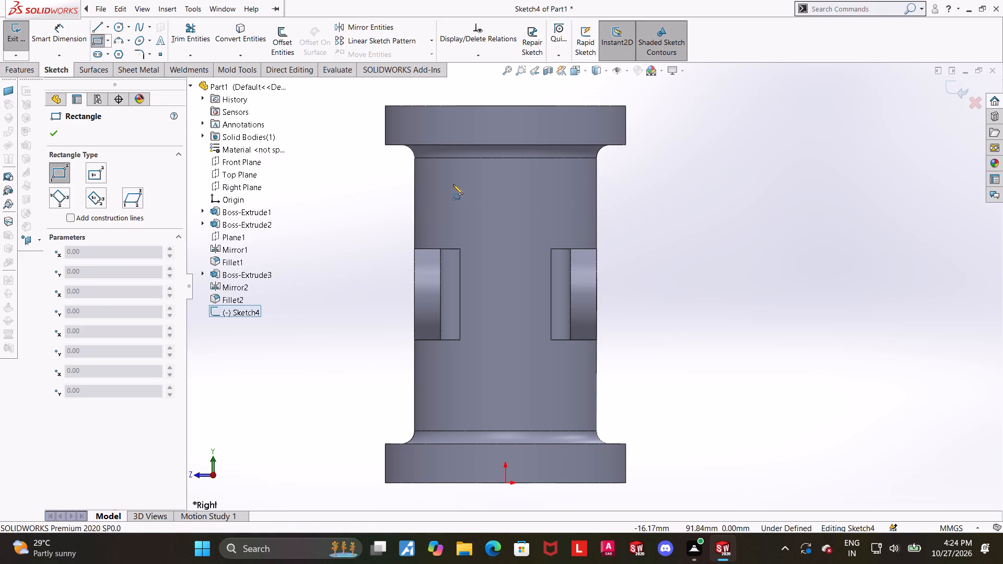
click(452, 181)
click(574, 232)
key(Escape)
Make the rectangle's bottom line collinear with the top edge of the arm.
click(576, 249)
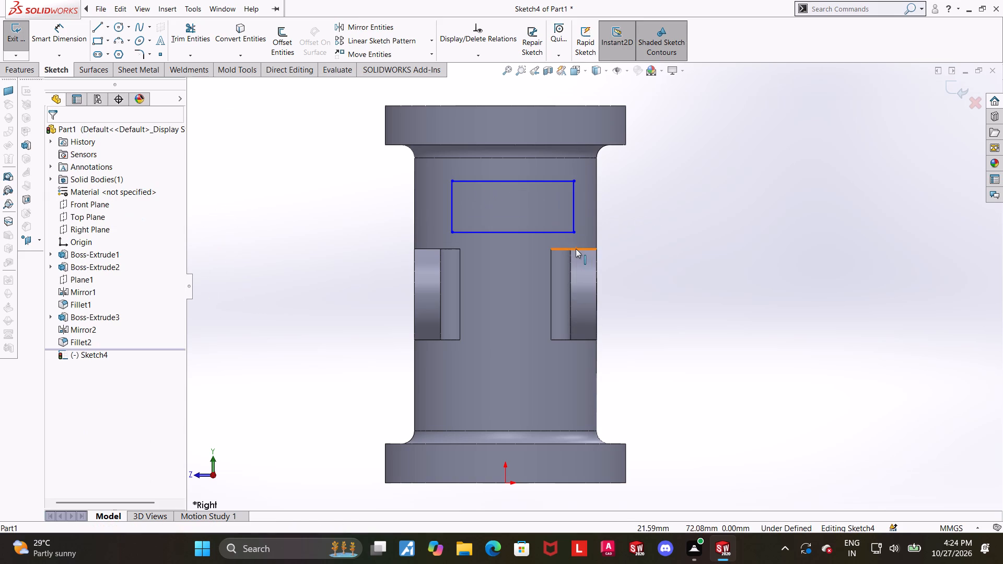
ctrl+click(545, 231)
click(54, 317)
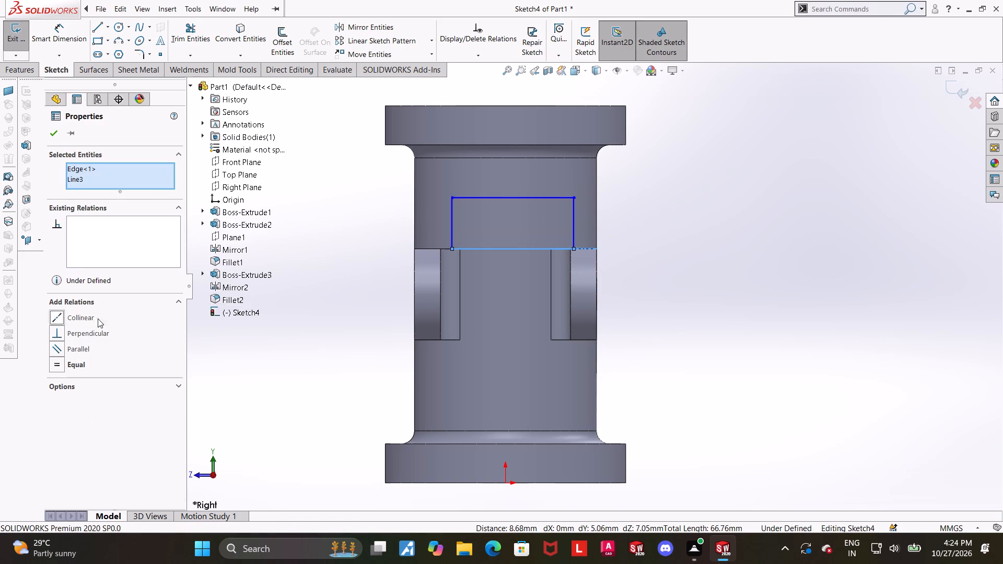
click(762, 321)
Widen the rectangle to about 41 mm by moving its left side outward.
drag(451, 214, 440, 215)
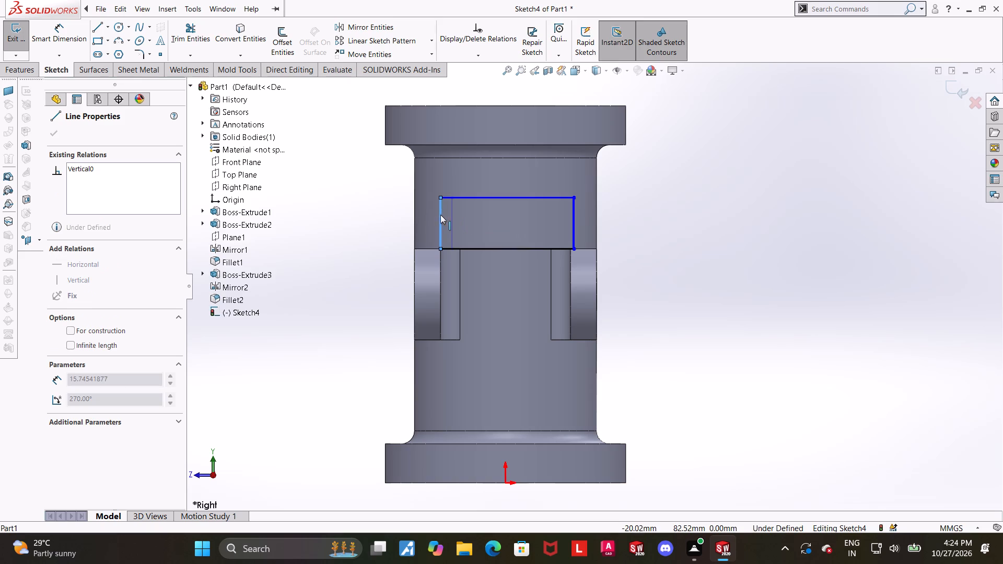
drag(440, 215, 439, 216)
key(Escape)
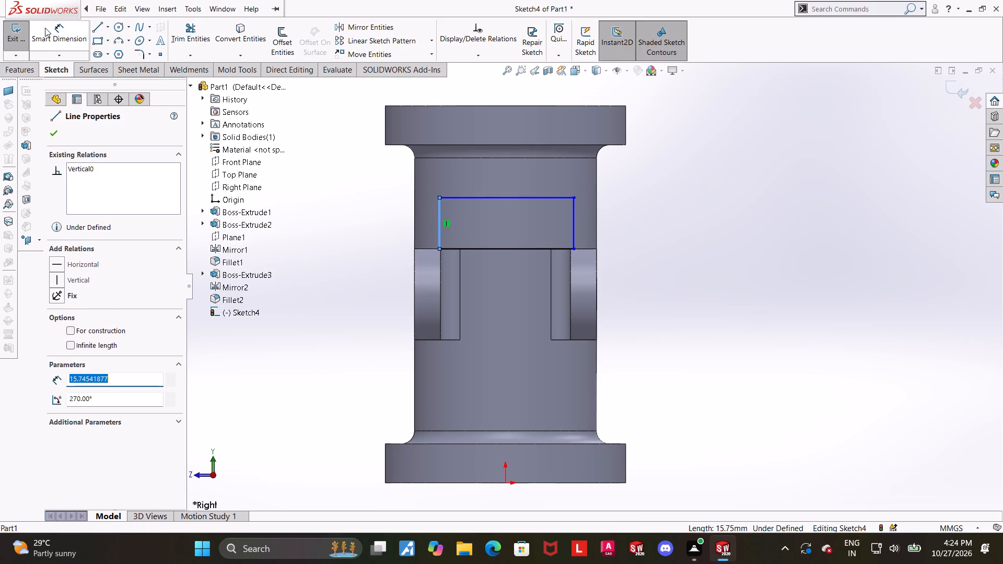
Dimension the rectangle's height between its top and bottom lines as 22 mm.
click(46, 29)
click(553, 198)
click(542, 248)
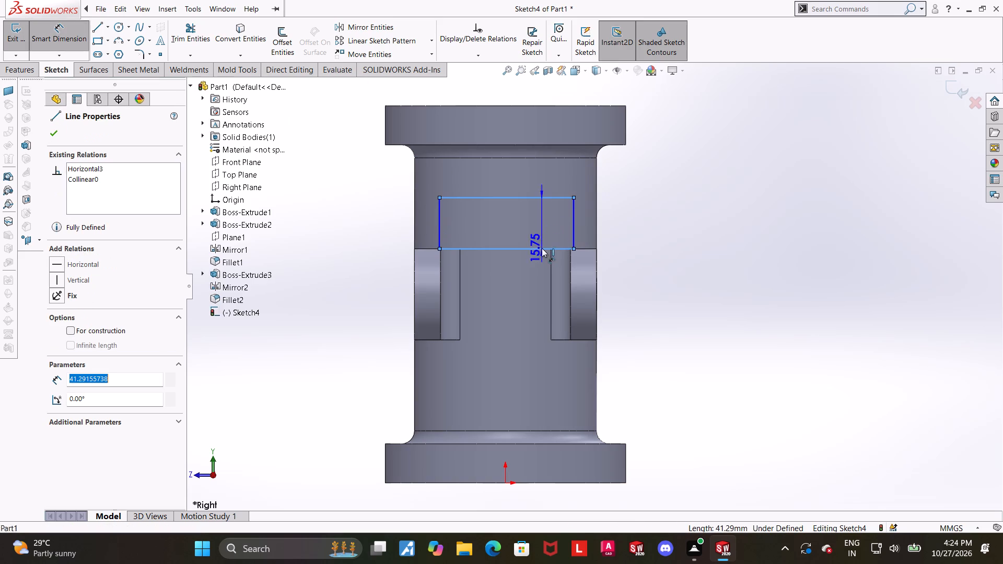
click(657, 229)
text(22)
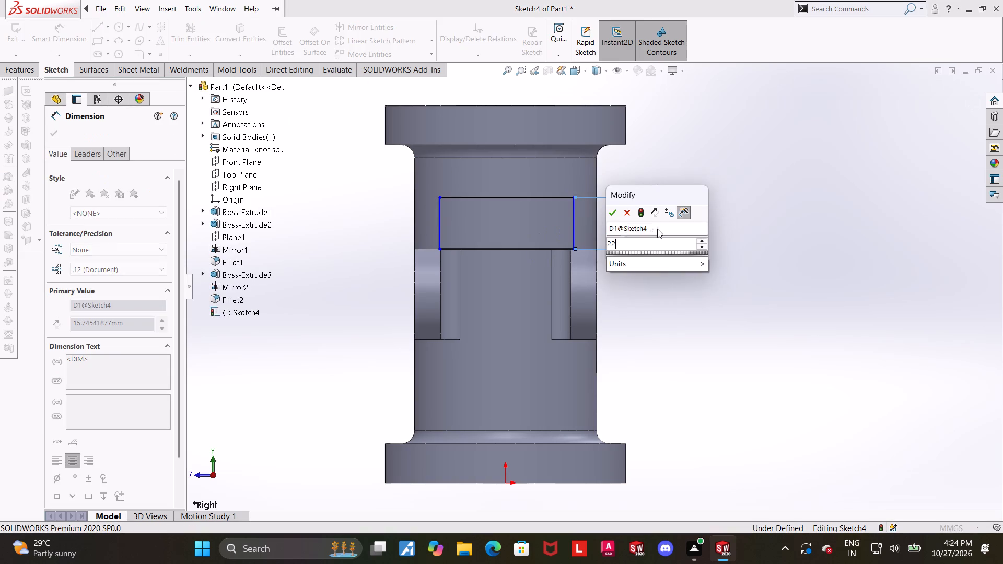
key(Return)
key(Escape)
drag(883, 288, 876, 284)
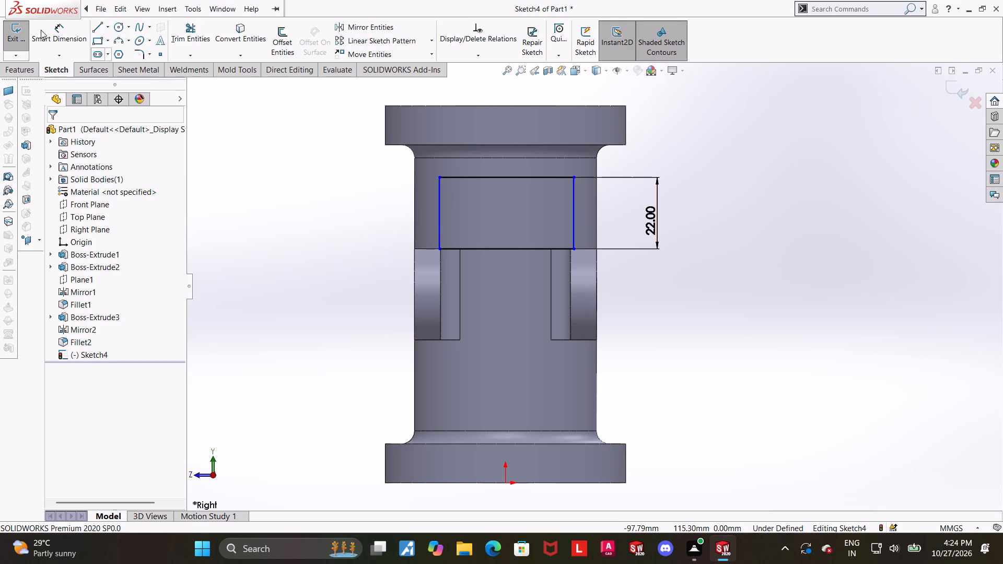
Dimension the rectangle's width between its two vertical sides as 24 mm.
click(52, 30)
double_click(436, 221)
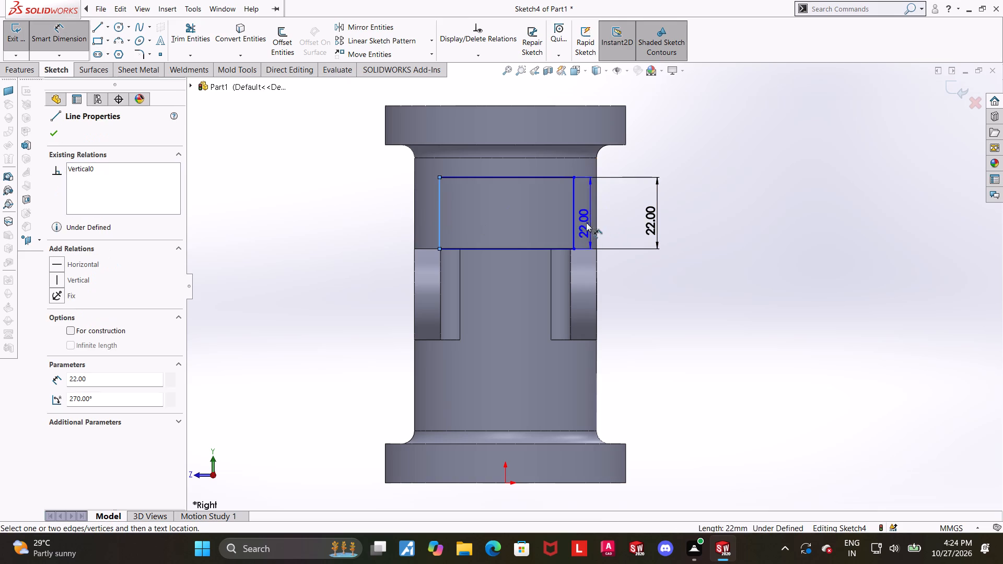
click(572, 218)
click(528, 121)
text(24)
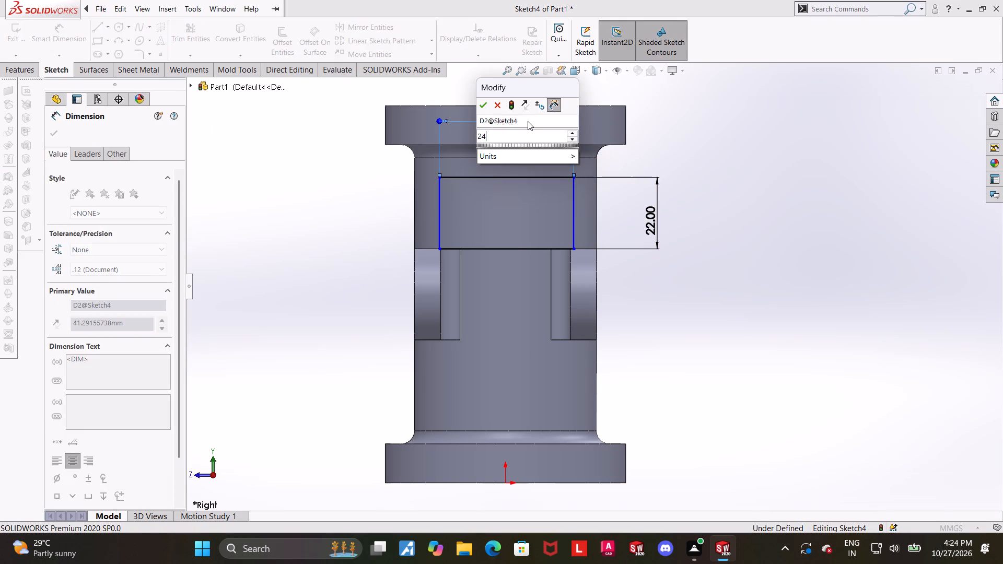
key(Return)
key(Escape)
click(818, 193)
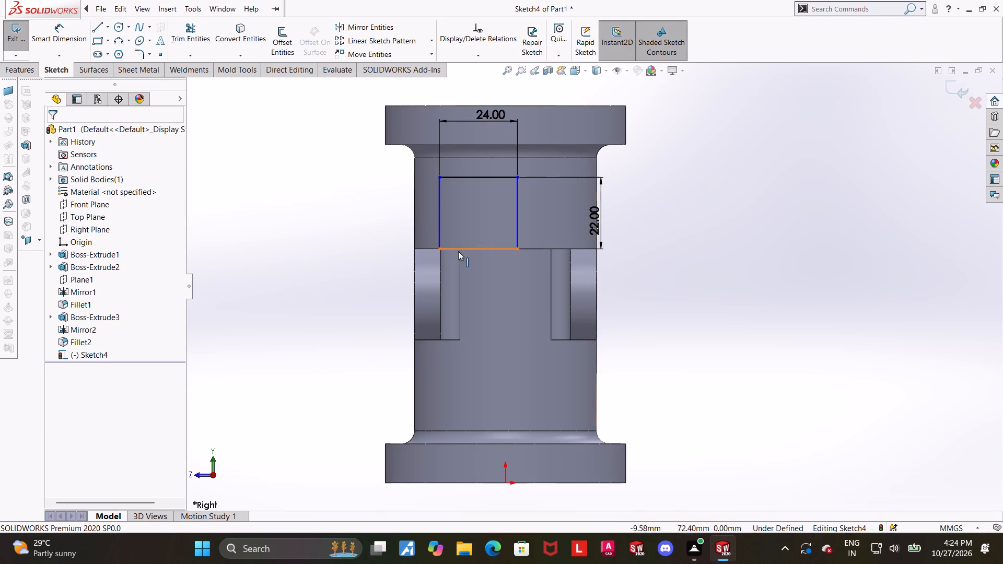
Centre the rectangle by adding a vertical relation between its bottom line's midpoint and the origin.
click(475, 248)
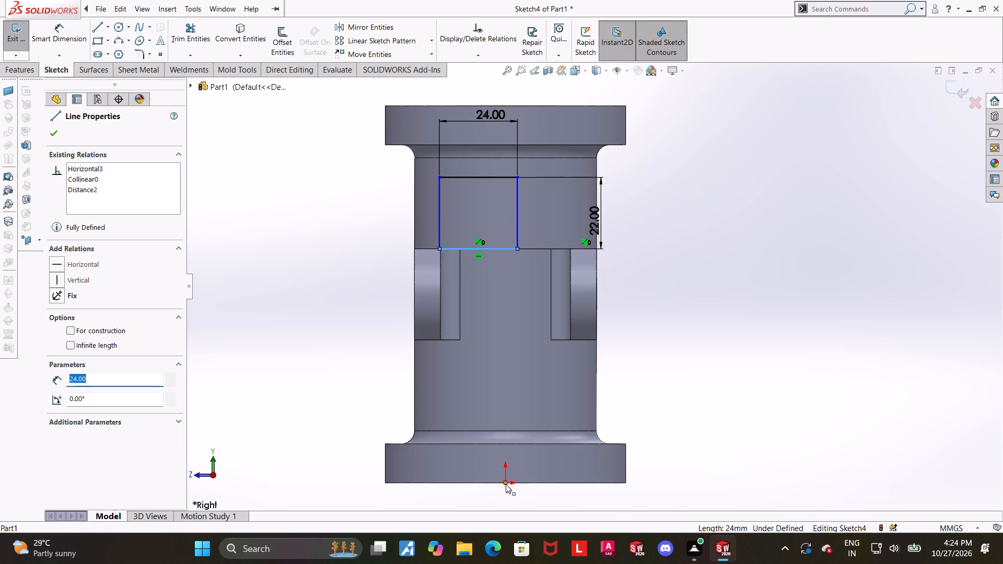
ctrl+click(506, 485)
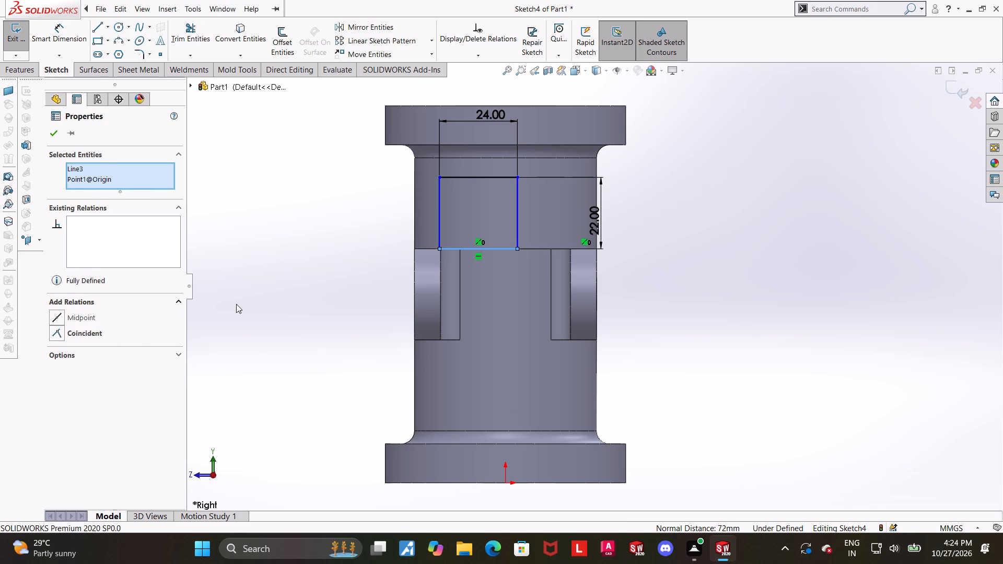
click(237, 304)
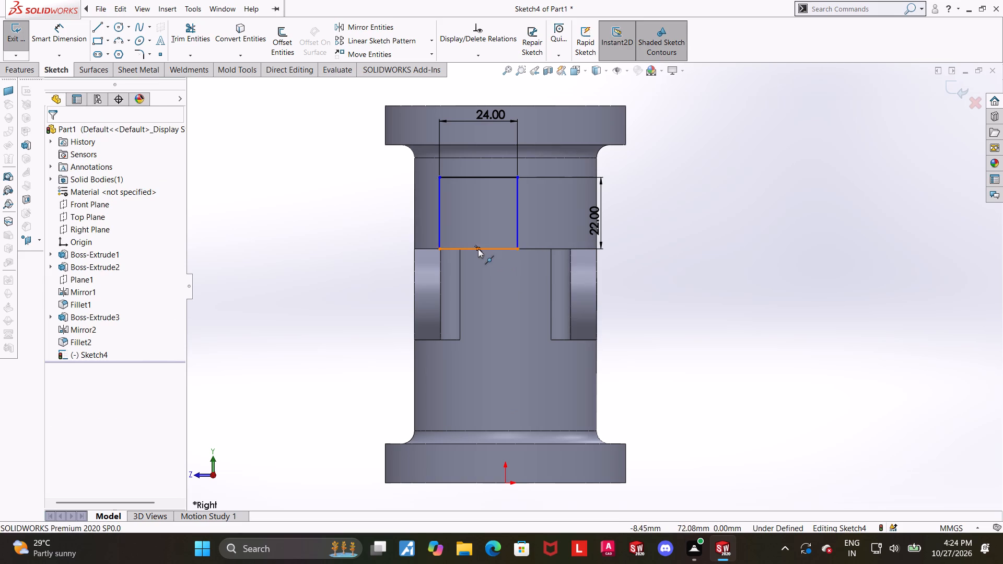
click(478, 249)
ctrl+click(504, 484)
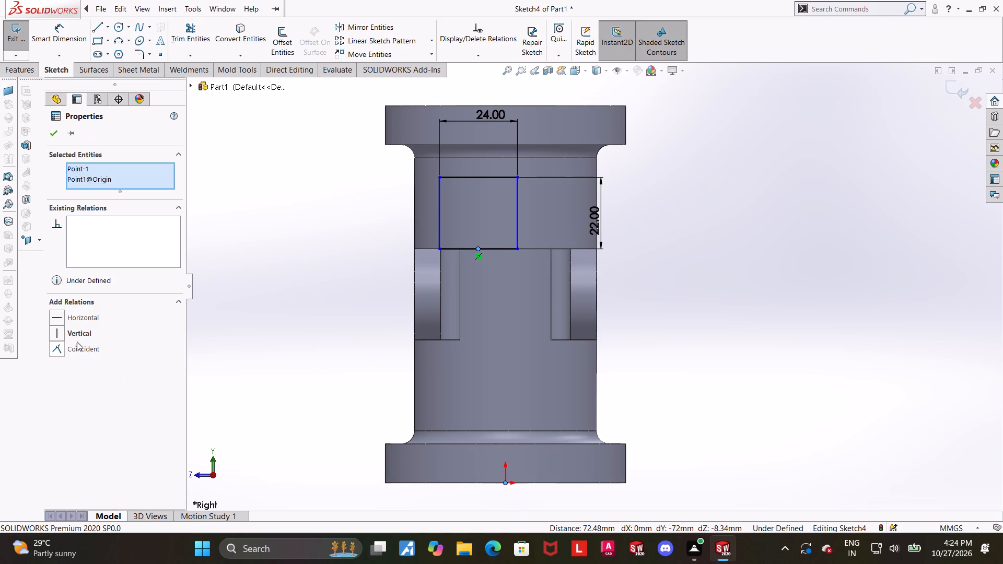
click(59, 338)
click(787, 349)
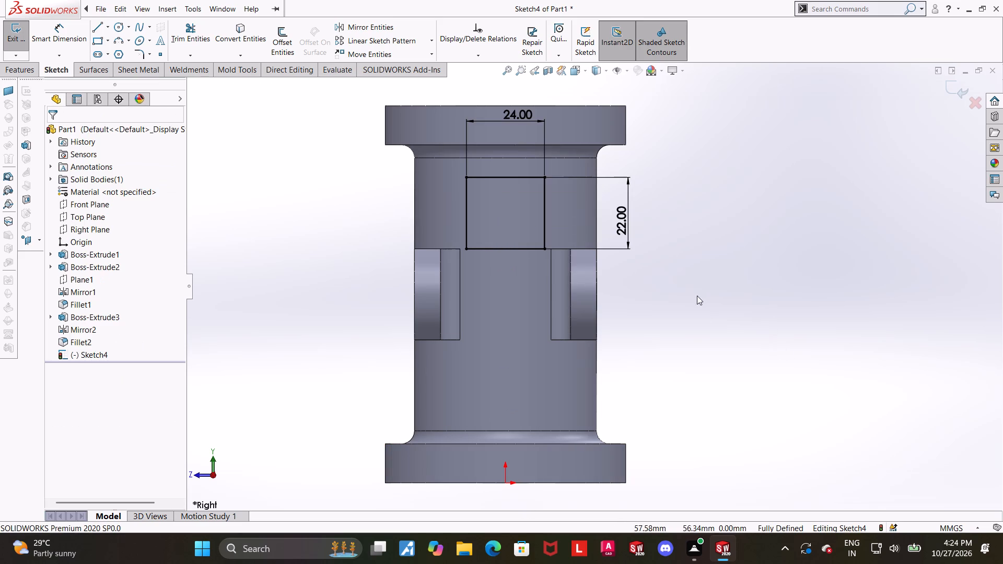
Round all four corners of the rectangle with 4 mm sketch fillets, accepting the removal of the conflicting midpoint relation.
scroll(672, 301, down, 1)
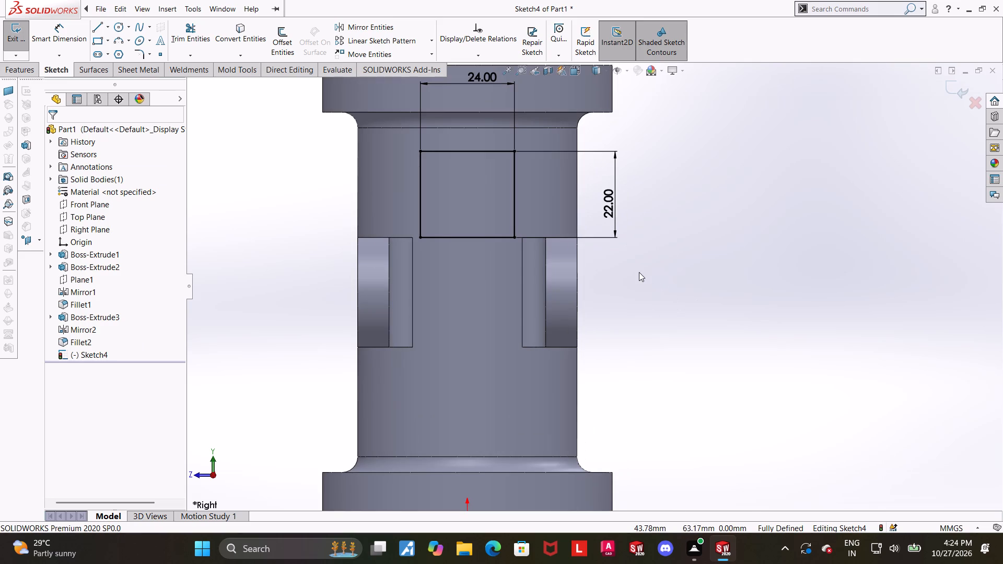
scroll(639, 272, down, 1)
scroll(623, 250, up, 2)
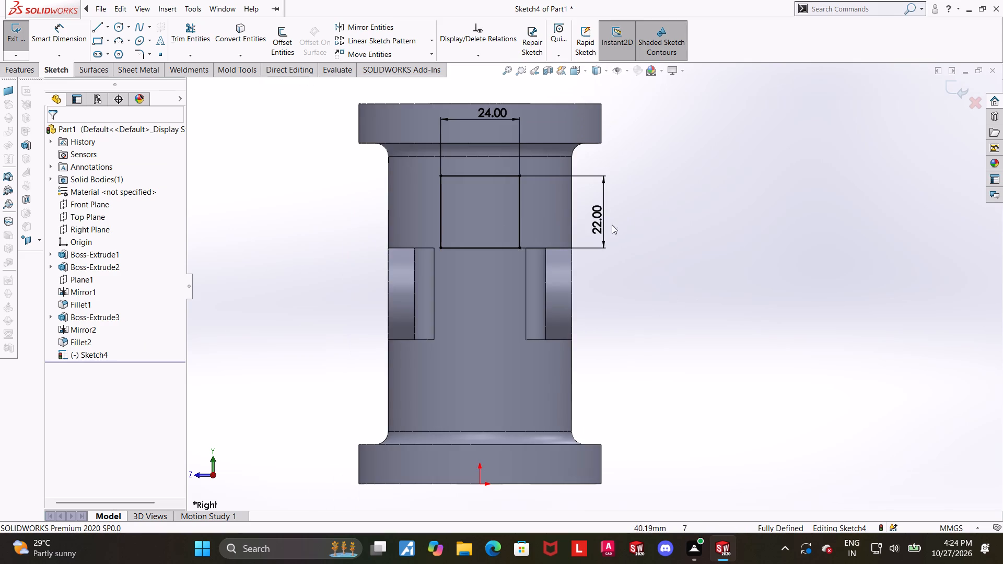
scroll(480, 185, down, 1)
scroll(535, 169, down, 1)
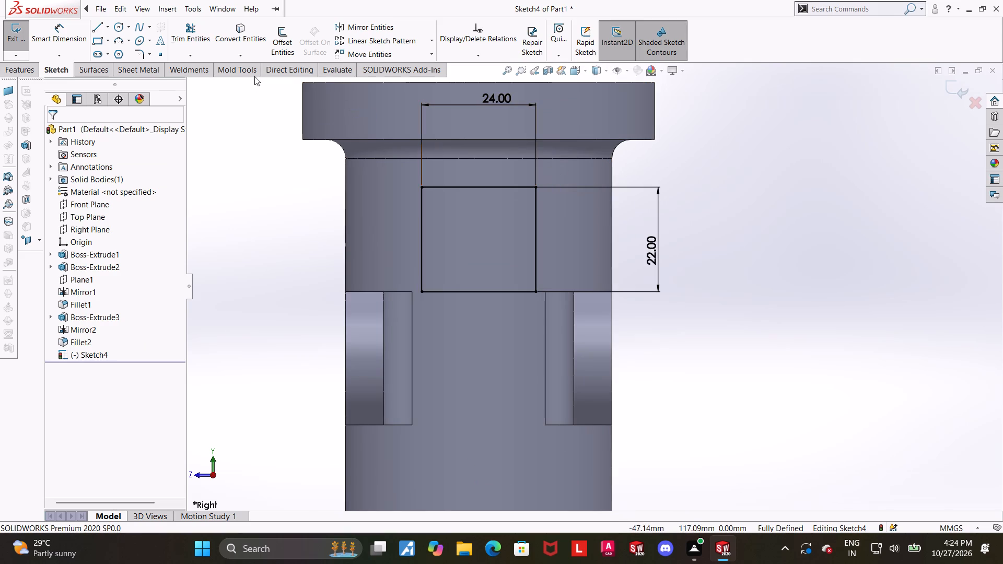
click(137, 54)
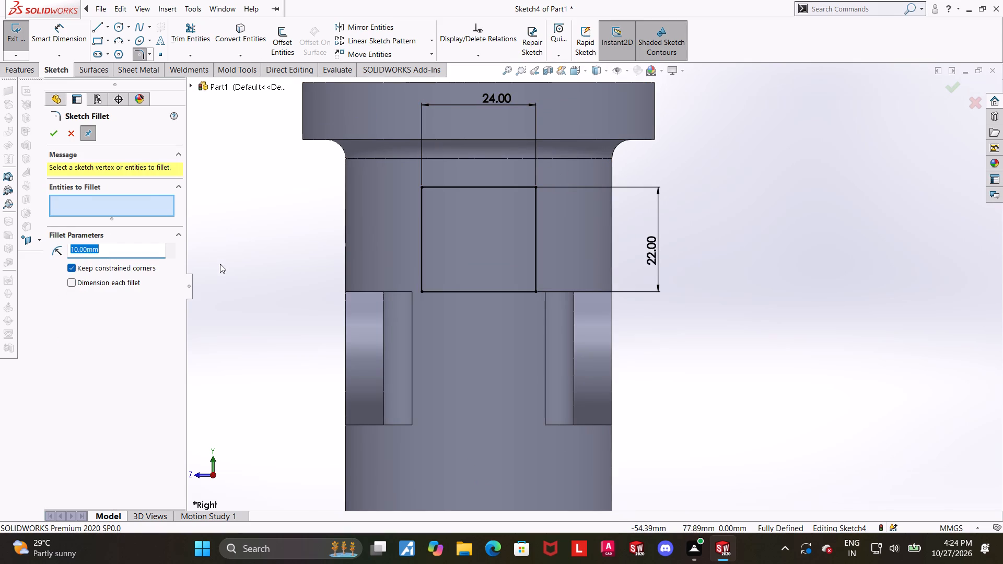
key(4)
key(Return)
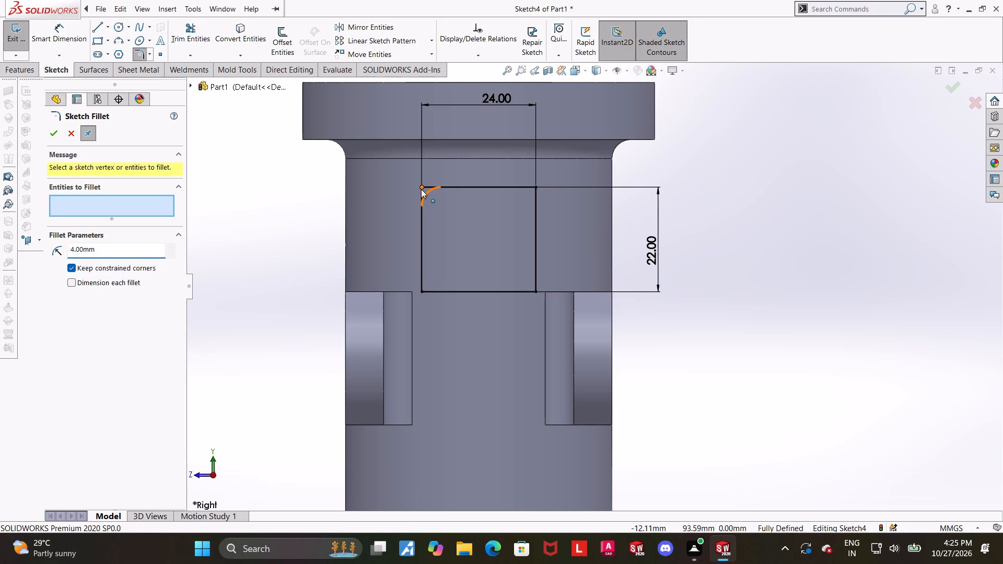
click(421, 189)
click(535, 188)
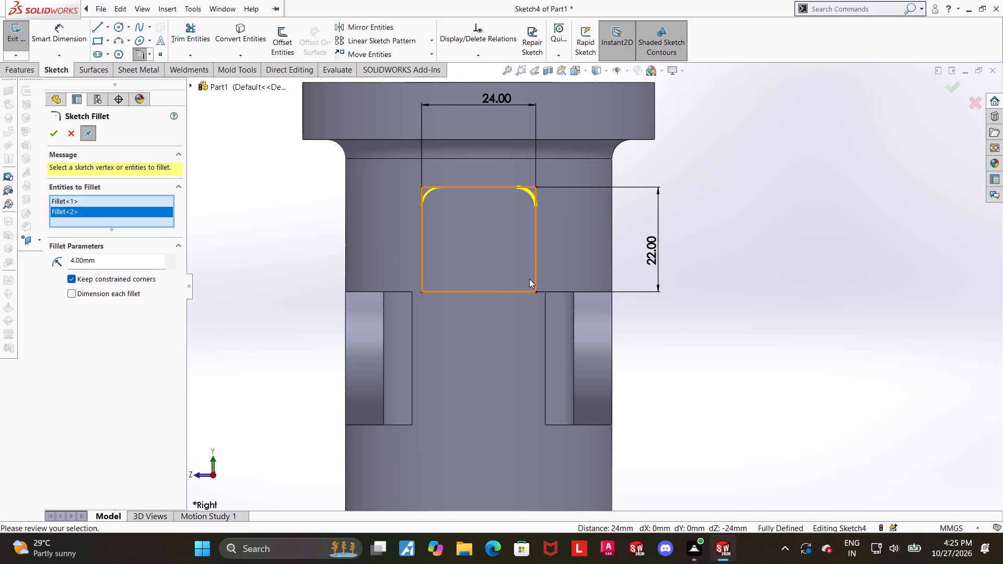
click(534, 291)
click(511, 287)
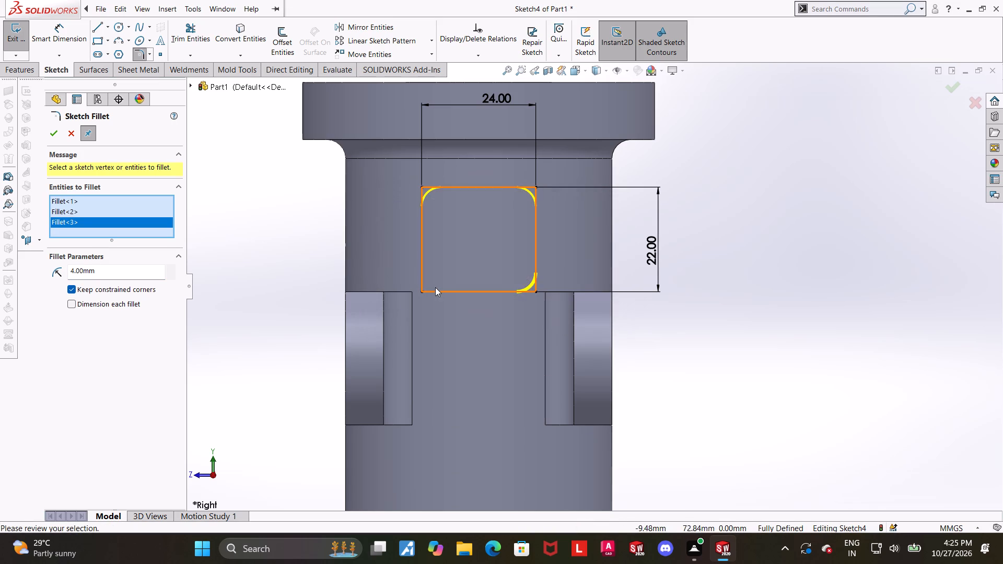
click(419, 292)
click(542, 283)
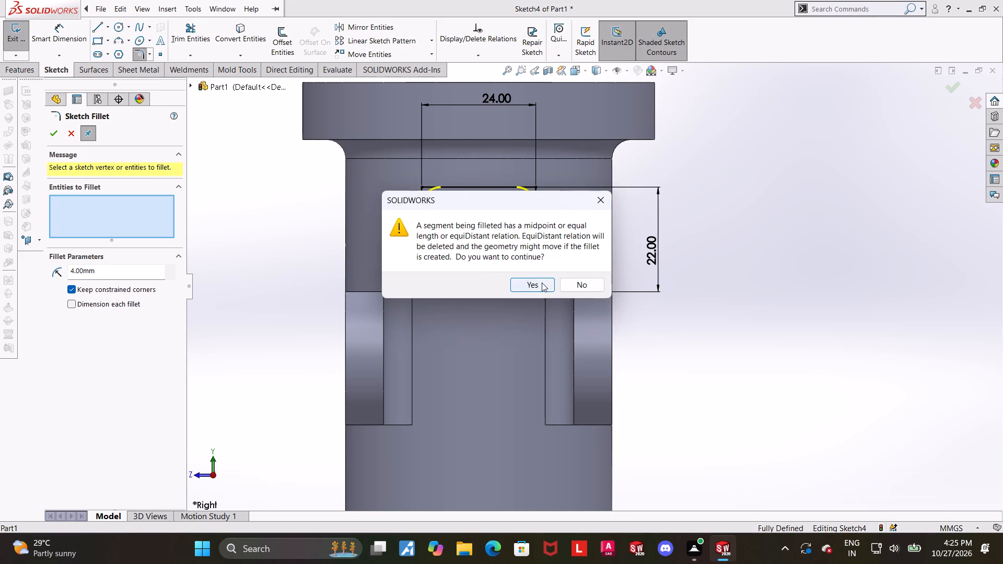
click(55, 132)
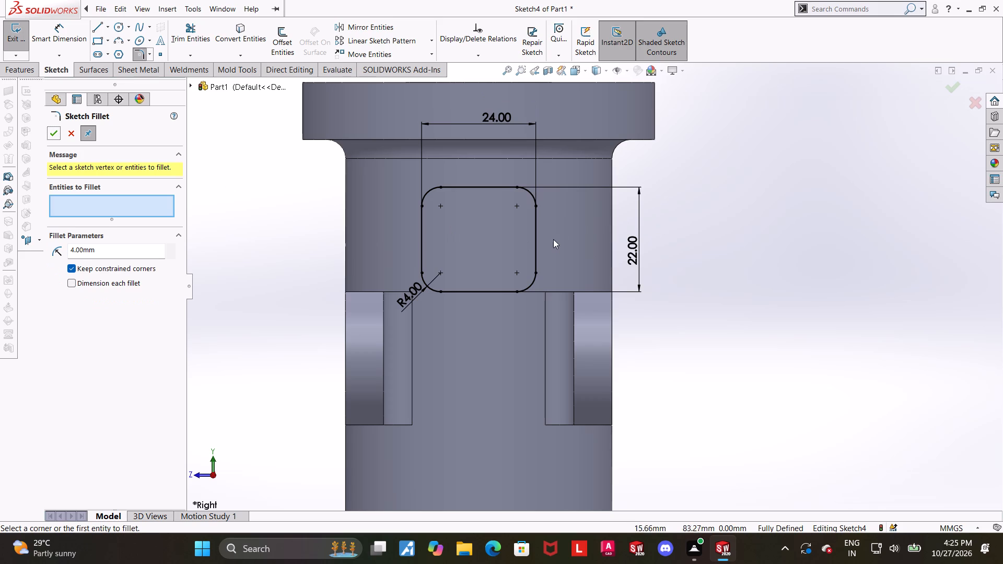
scroll(754, 313, up, 2)
click(755, 315)
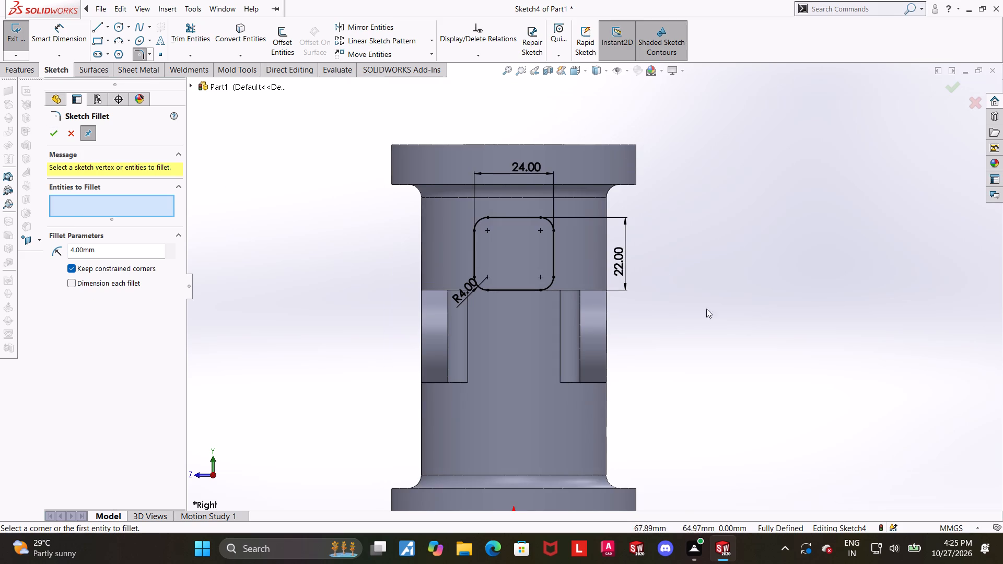
click(73, 140)
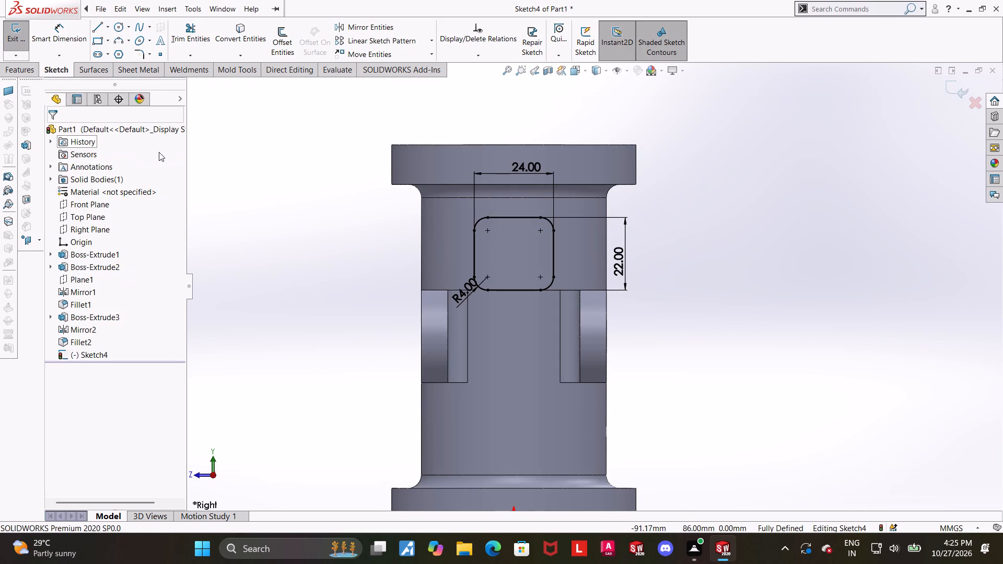
Draw a horizontal centerline about 53 mm long from the midpoint of the left arm's outer edge across the cylinder.
click(109, 30)
click(107, 57)
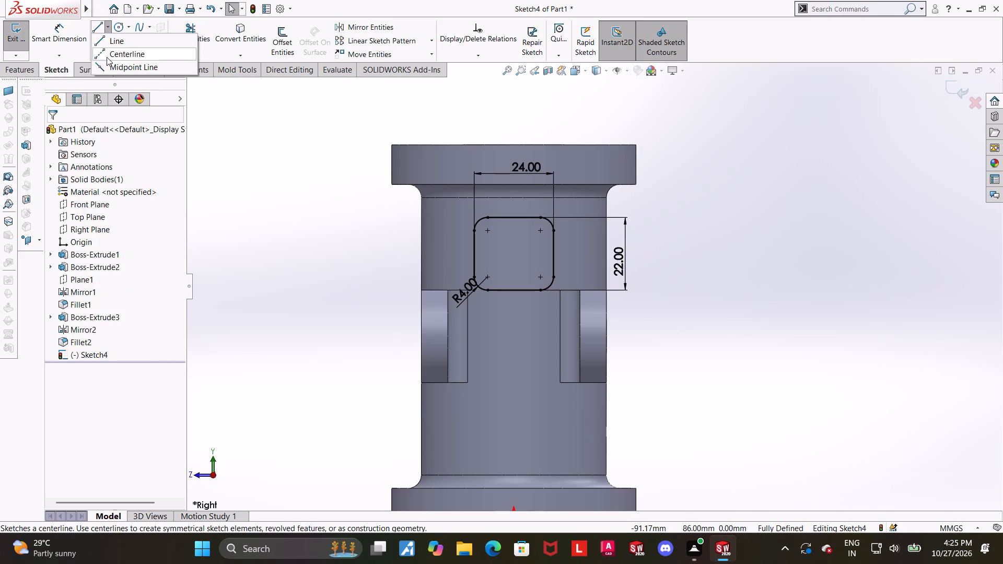
click(422, 337)
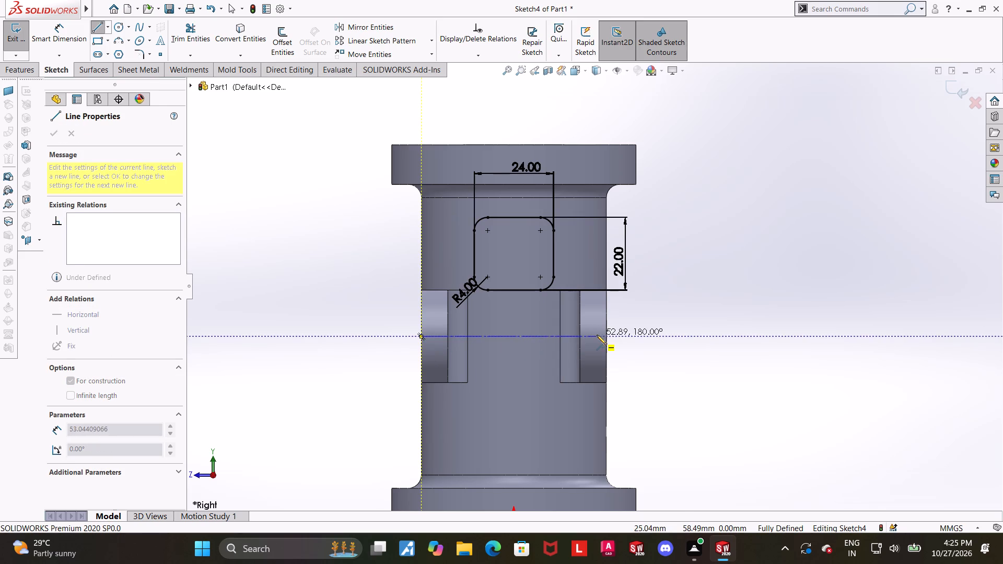
click(597, 335)
key(Escape)
key(Escape)
scroll(686, 311, up, 1)
scroll(686, 311, down, 1)
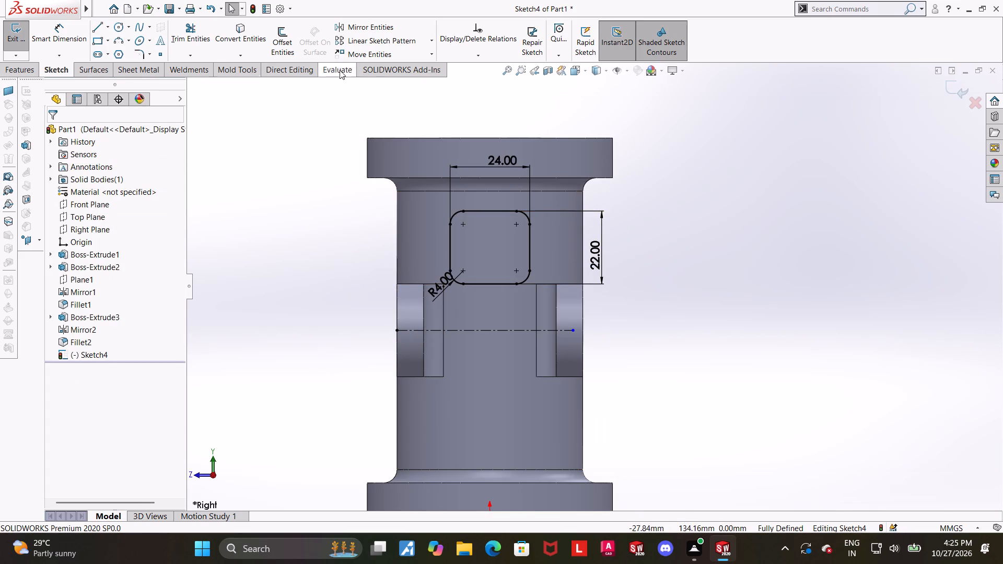
Mirror all four lines and four corner arcs of the rounded rectangle about the horizontal centerline, keeping the original.
click(334, 29)
drag(576, 190, 446, 276)
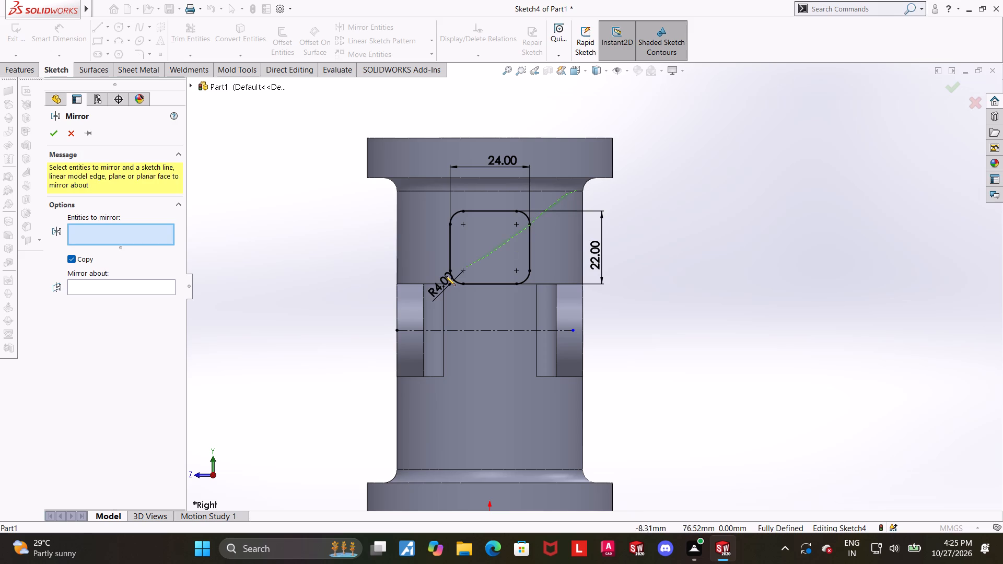
drag(446, 276, 543, 286)
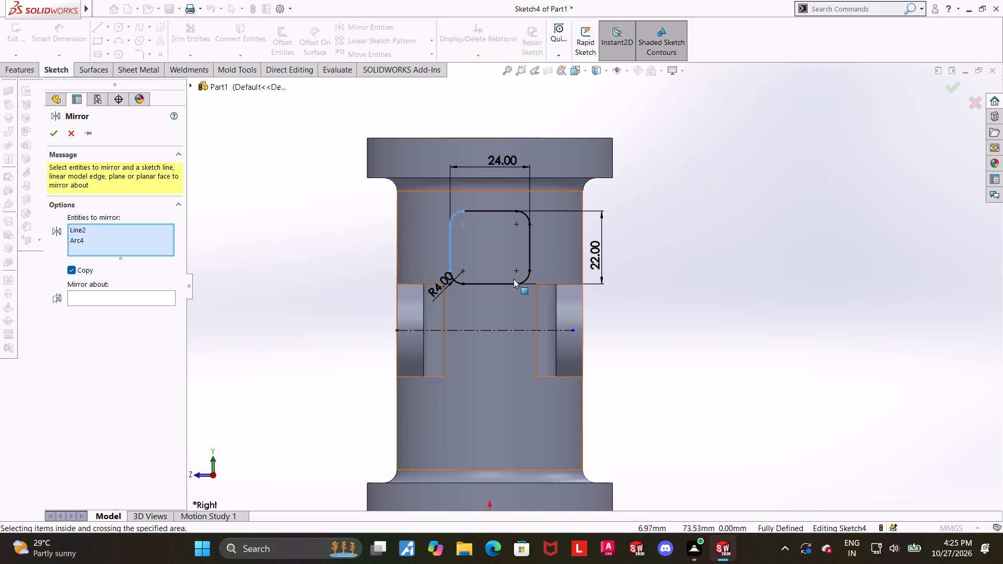
click(521, 283)
click(483, 286)
click(458, 282)
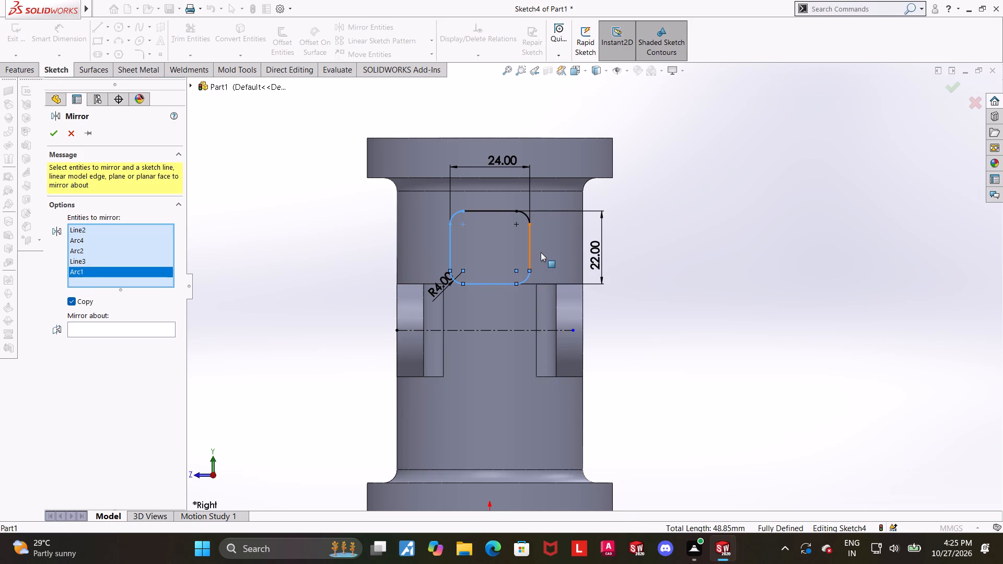
click(530, 248)
click(524, 214)
click(508, 210)
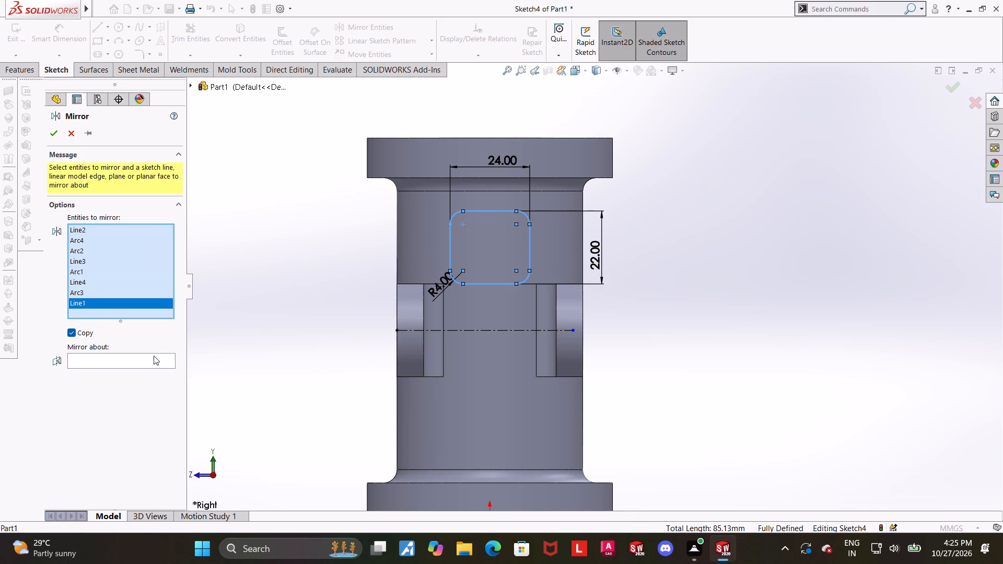
double_click(154, 356)
click(447, 325)
click(451, 327)
click(454, 329)
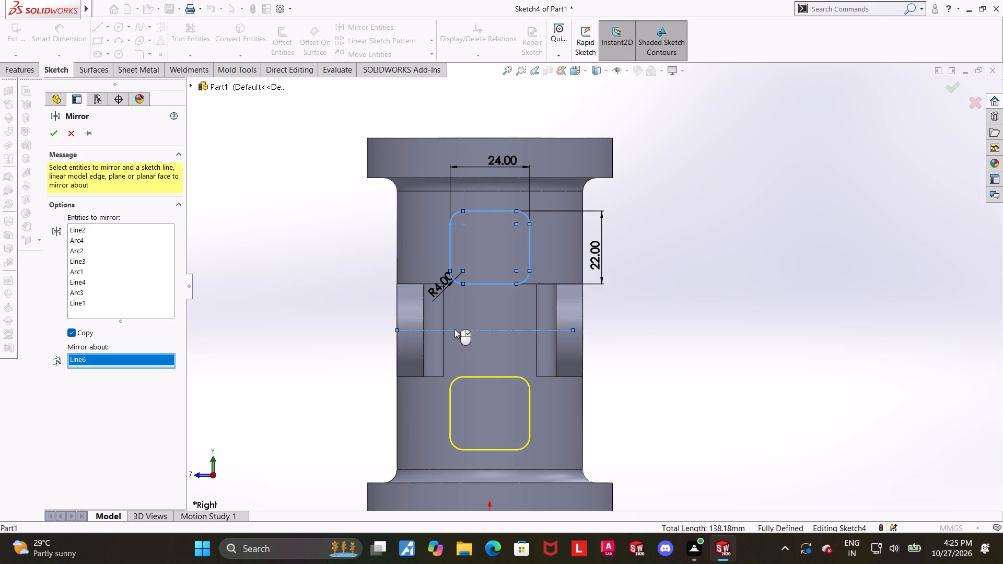
click(53, 139)
click(767, 350)
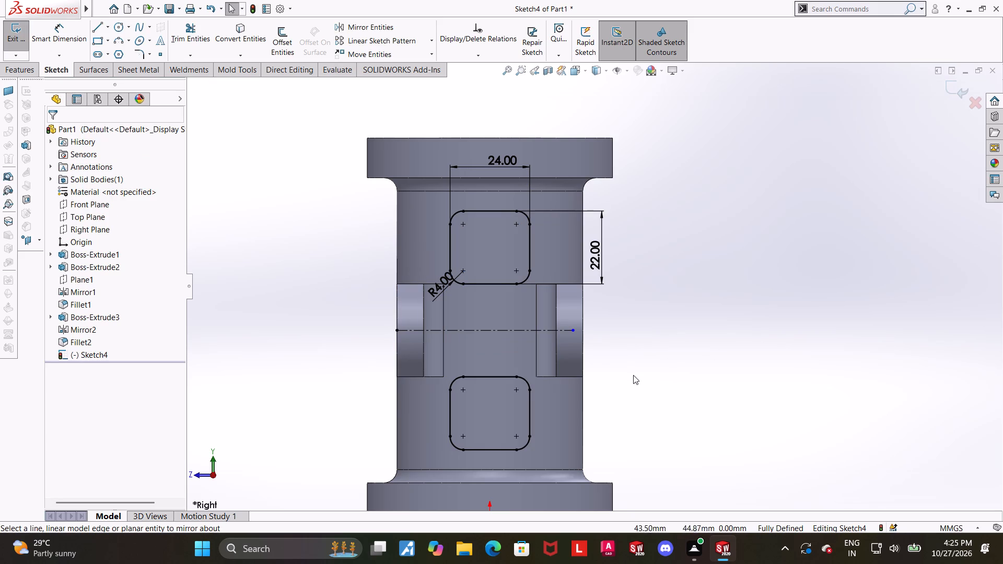
Add a collinear relation between the mirrored rectangle's top line and the arm's lower edge.
click(572, 377)
ctrl+click(487, 375)
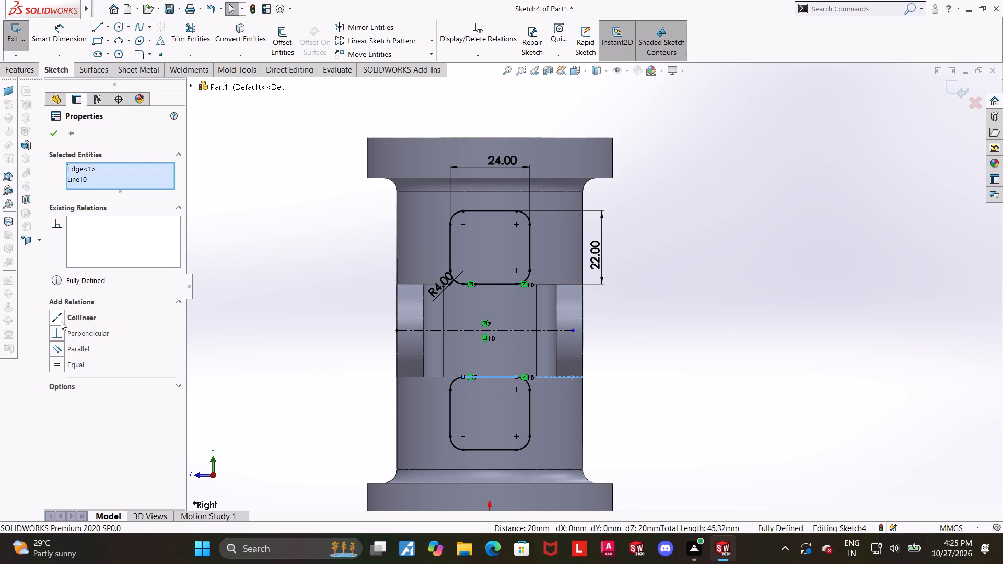
click(61, 321)
click(817, 354)
Finish the sketch and cut-extrude both rounded rectangles Through All, with the direction reversed toward the arms' side of the cylinder.
scroll(817, 354, up, 1)
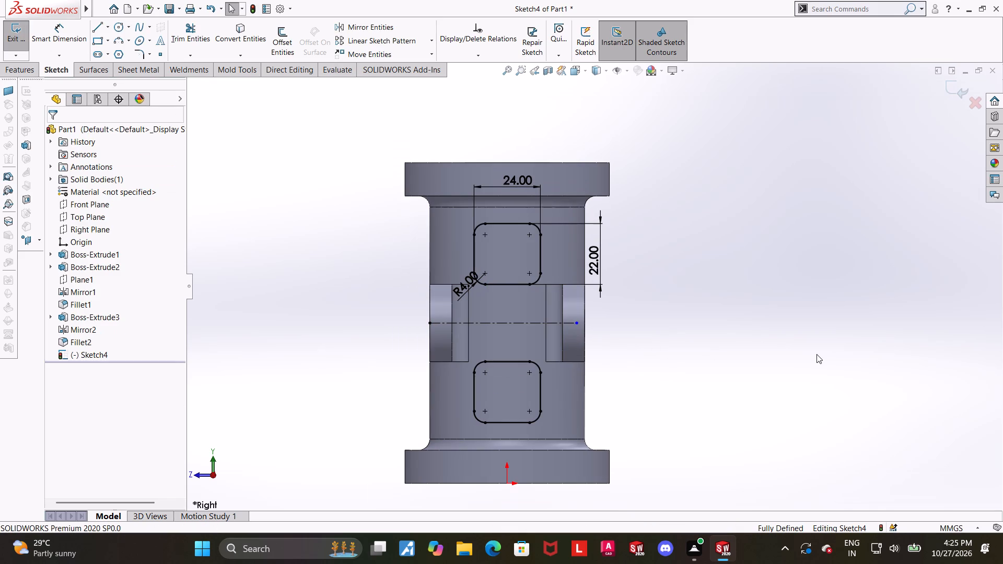
scroll(817, 354, up, 1)
scroll(700, 375, down, 1)
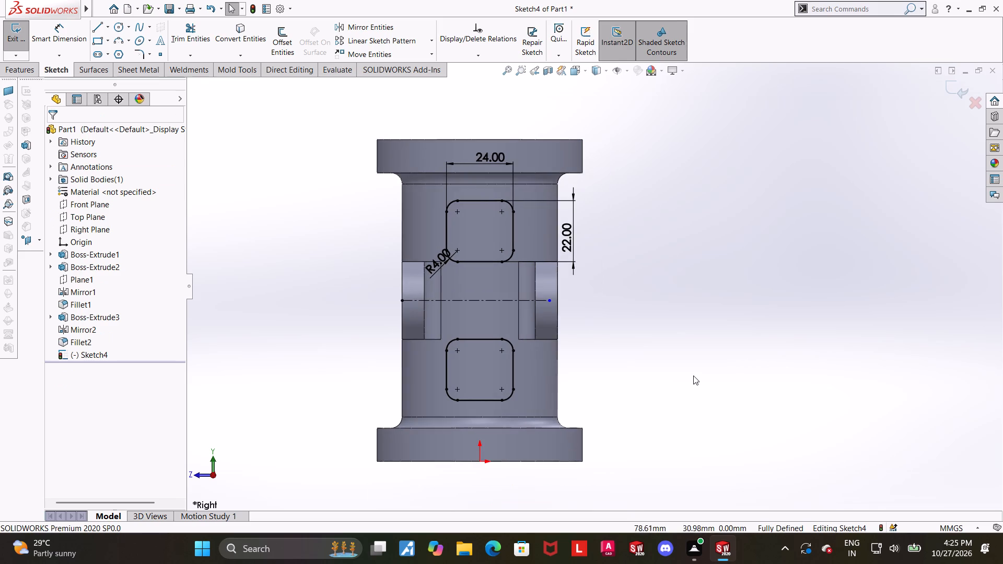
scroll(500, 365, down, 1)
key(Escape)
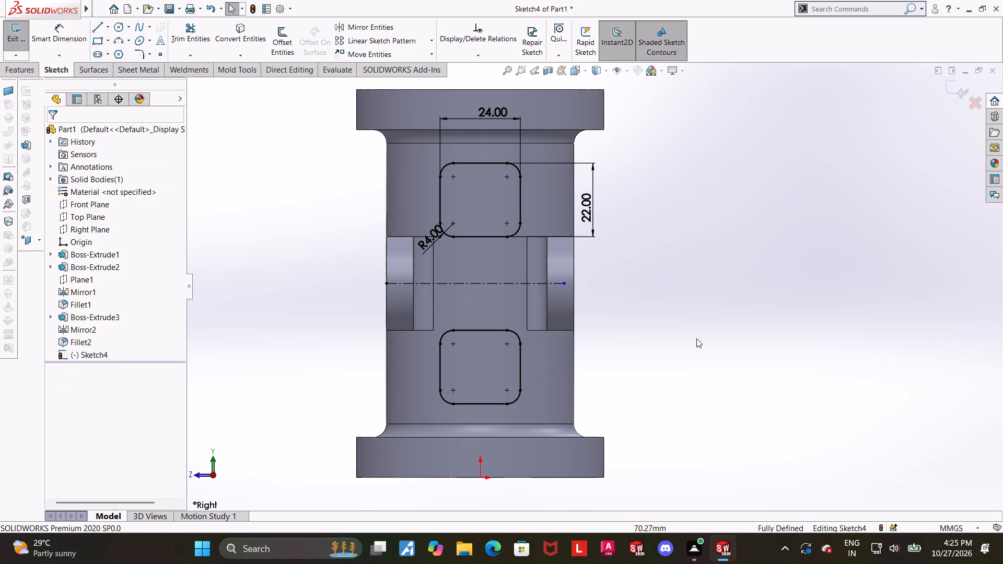
scroll(689, 345, up, 1)
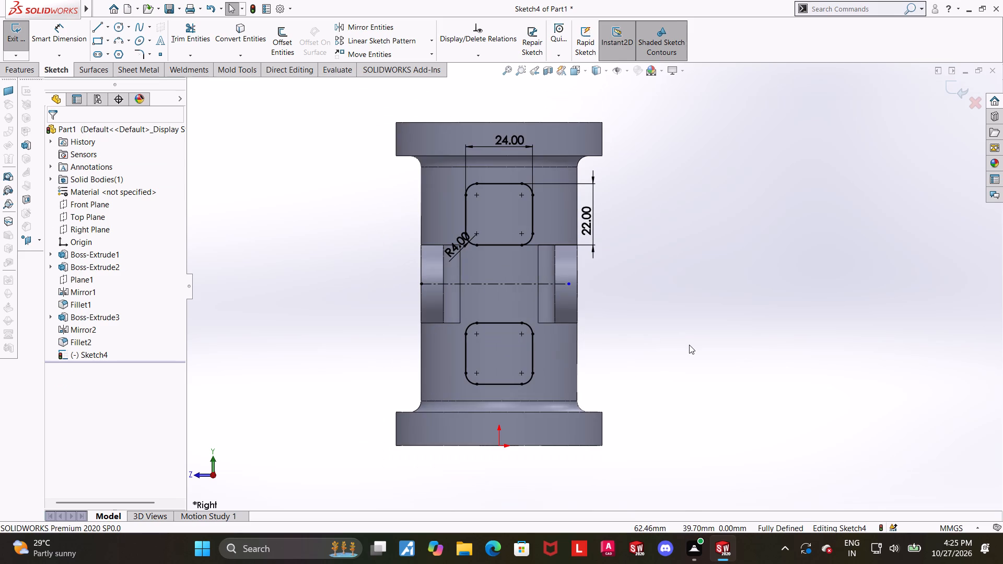
middle_drag(728, 313, 794, 339)
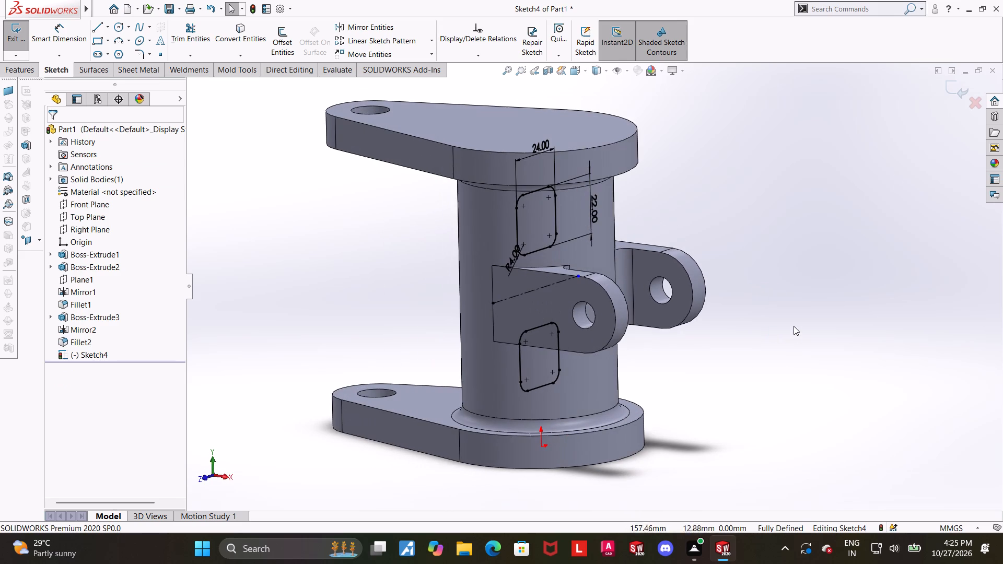
click(955, 88)
click(171, 44)
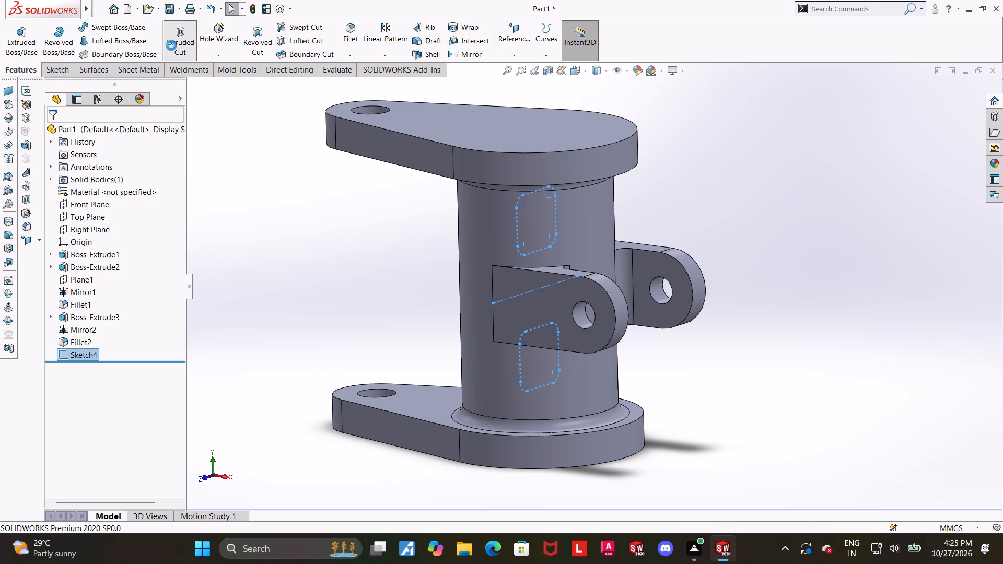
click(59, 213)
click(58, 205)
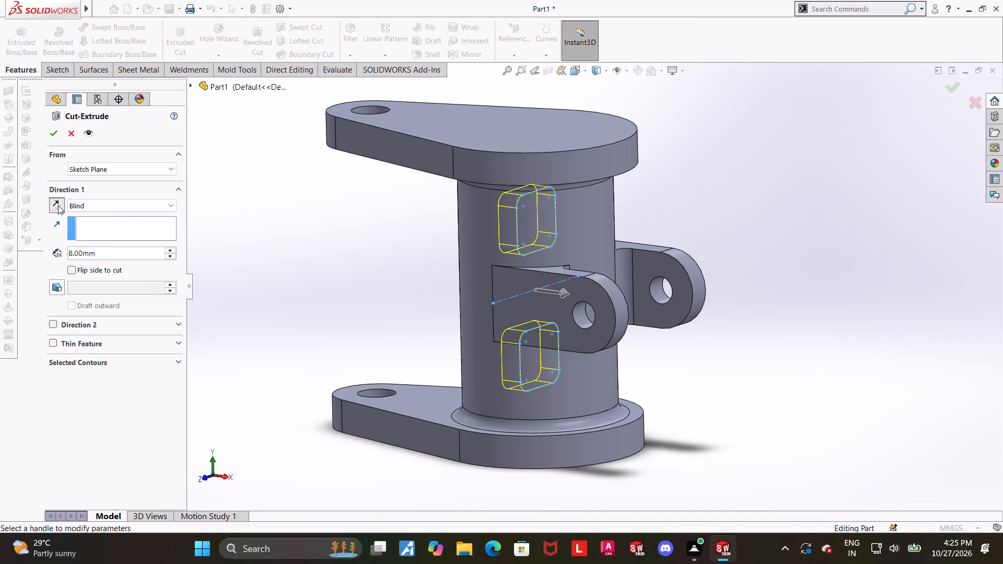
click(102, 207)
click(104, 216)
click(101, 207)
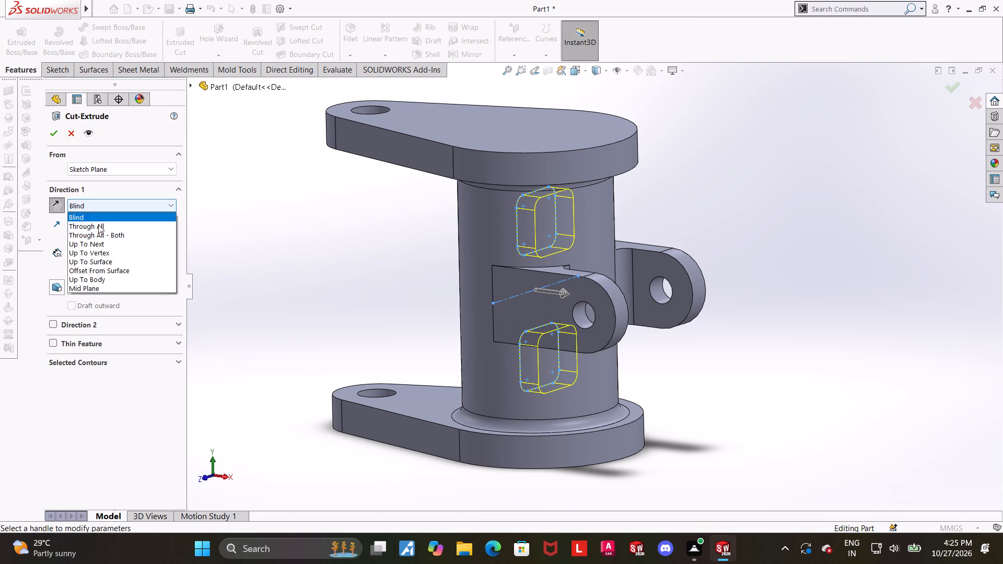
click(98, 225)
click(53, 132)
click(809, 266)
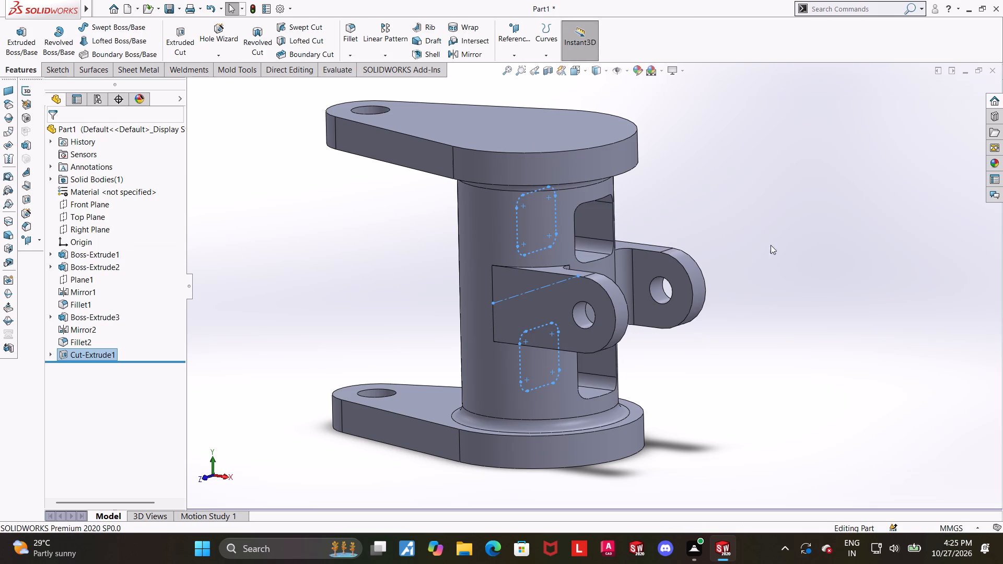
Sketch a circle about 50 mm in diameter, centred on the origin, on the upper face of the top plate.
middle_drag(780, 241, 721, 217)
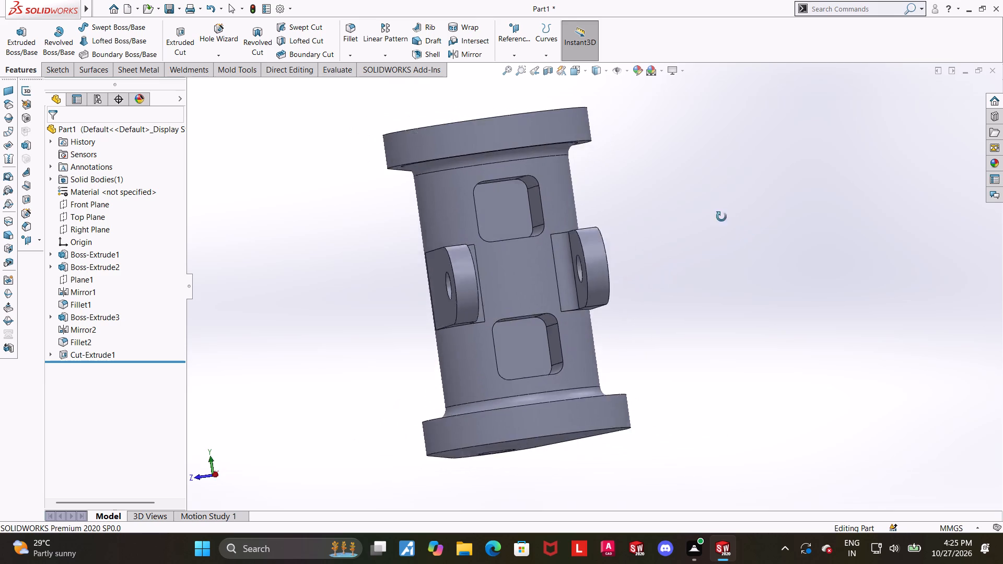
middle_drag(721, 217, 747, 218)
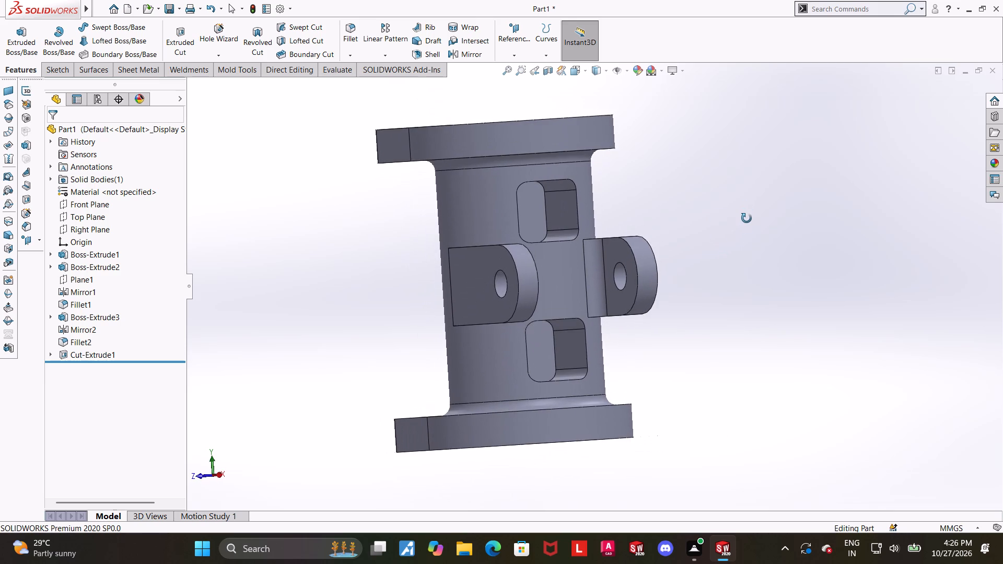
middle_drag(747, 218, 810, 252)
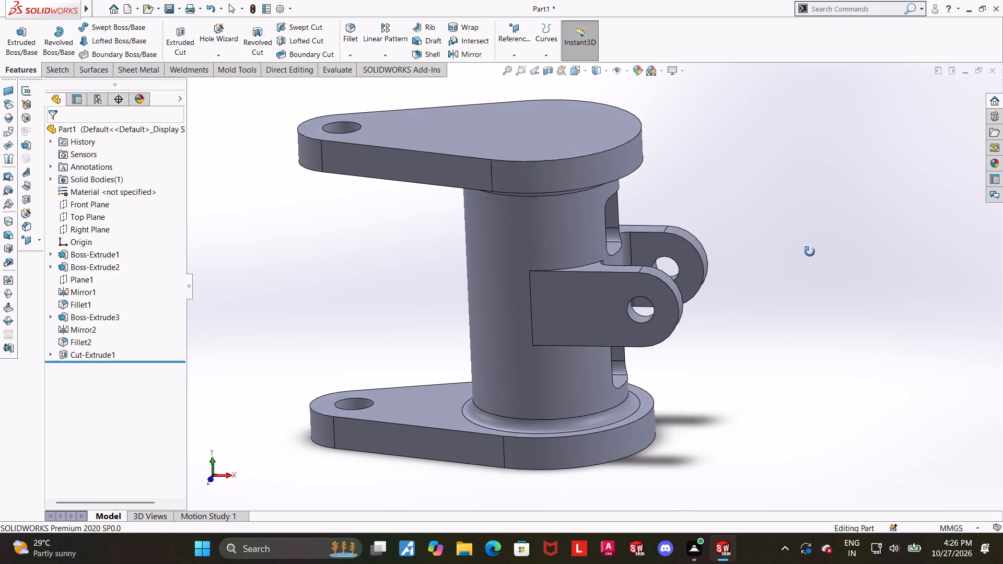
middle_drag(810, 252, 814, 266)
scroll(696, 186, up, 1)
middle_drag(788, 159, 789, 158)
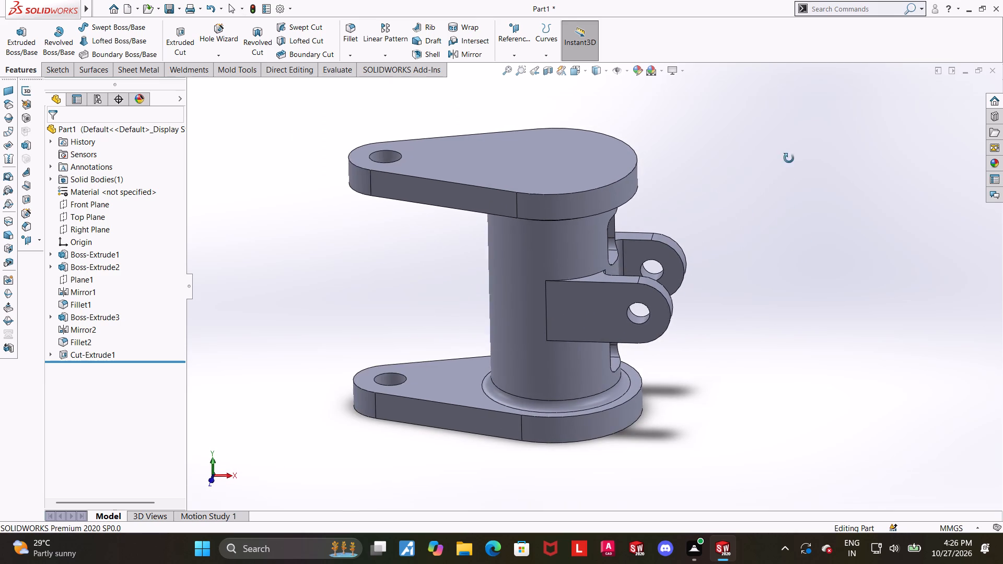
middle_drag(789, 158, 789, 262)
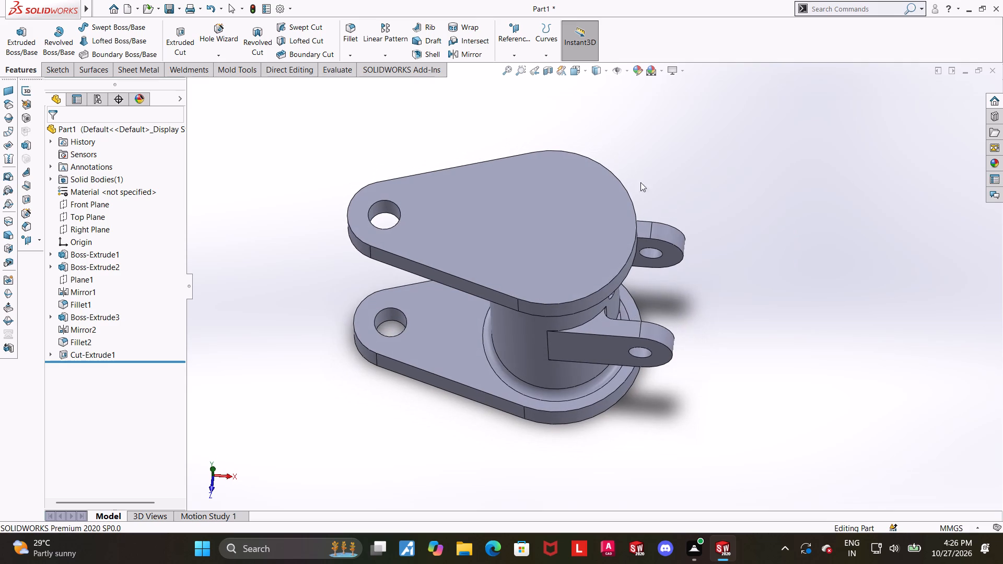
click(552, 203)
click(594, 178)
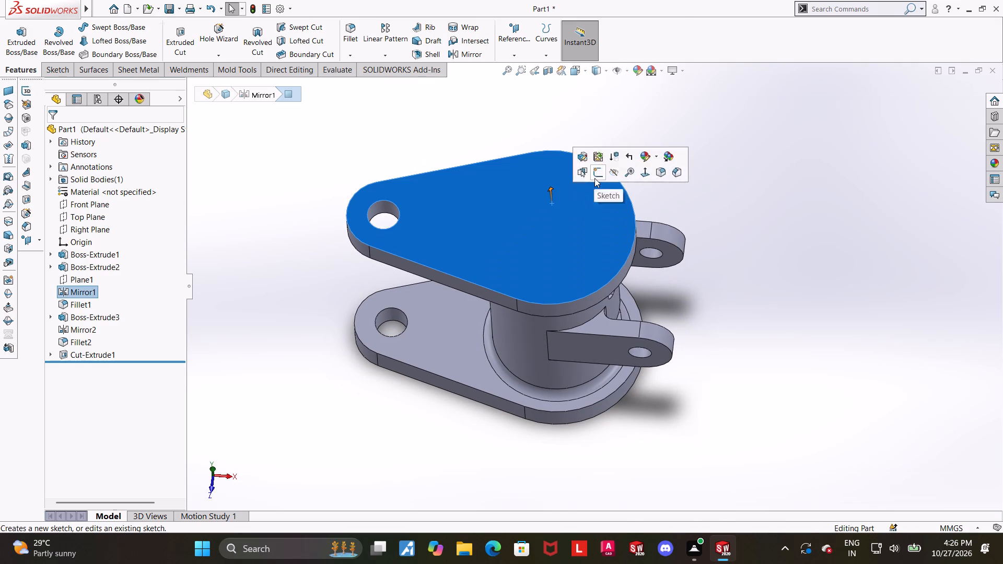
click(89, 369)
click(115, 356)
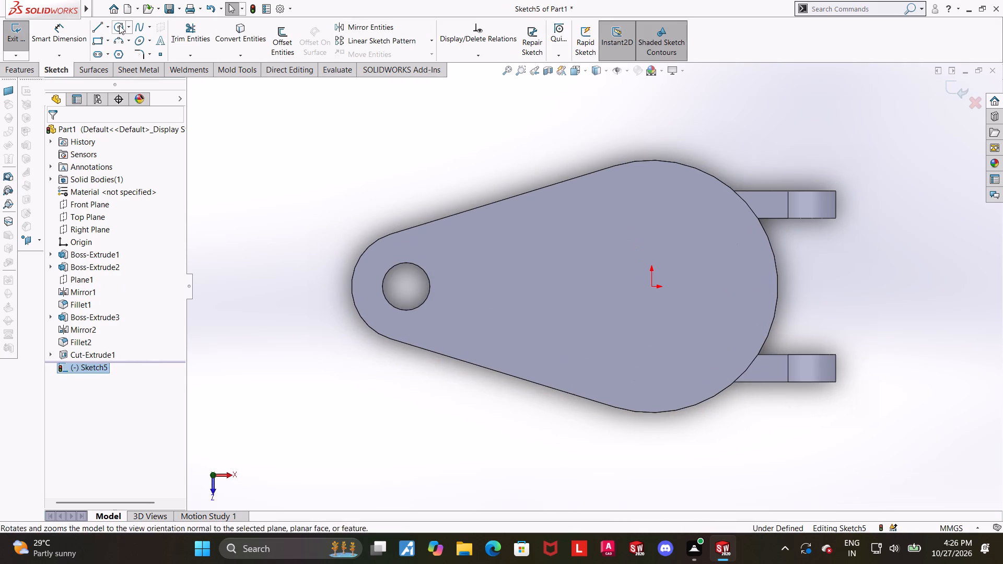
click(119, 25)
click(652, 285)
click(709, 223)
key(Escape)
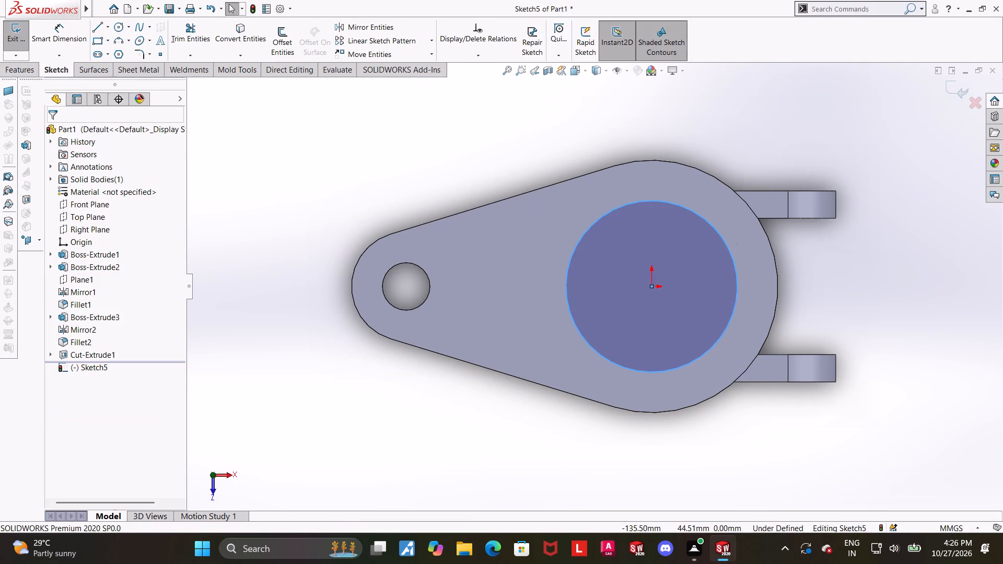
Dimension the circle's diameter as 25 mm.
click(76, 36)
click(601, 215)
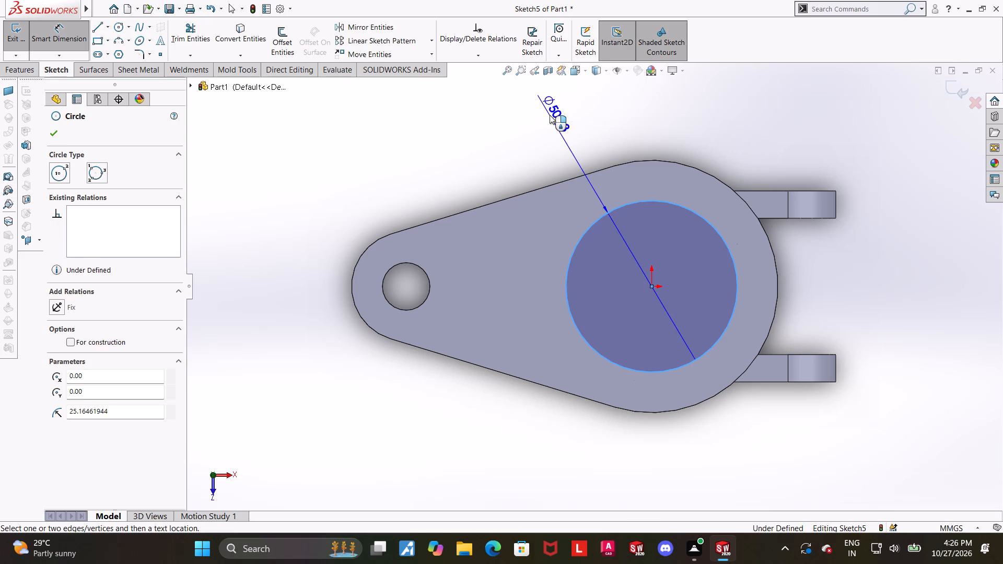
click(550, 115)
text(25)
key(Return)
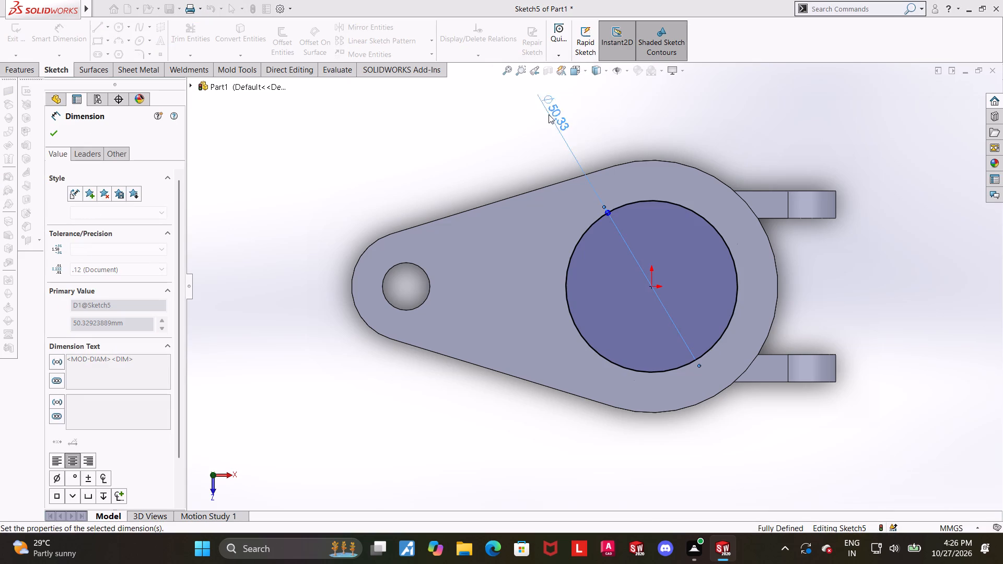
key(Escape)
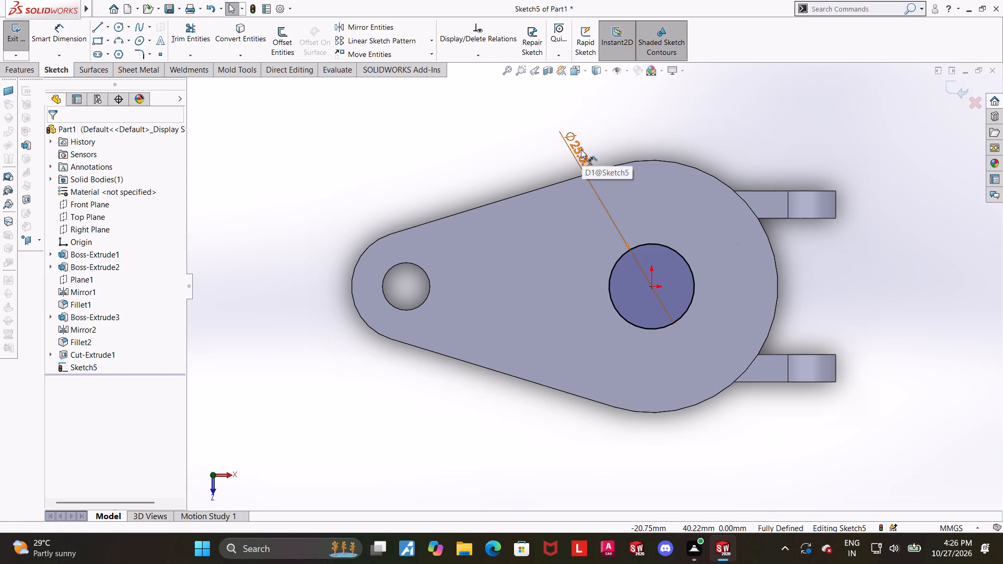
Set the circle's diameter to 40 mm.
double_click(581, 149)
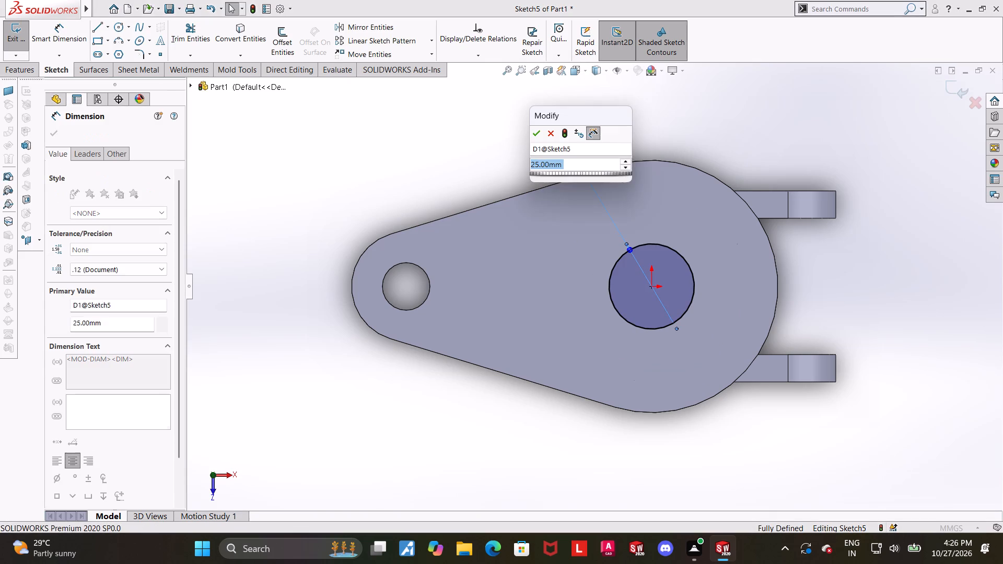
text(40)
key(Return)
key(Escape)
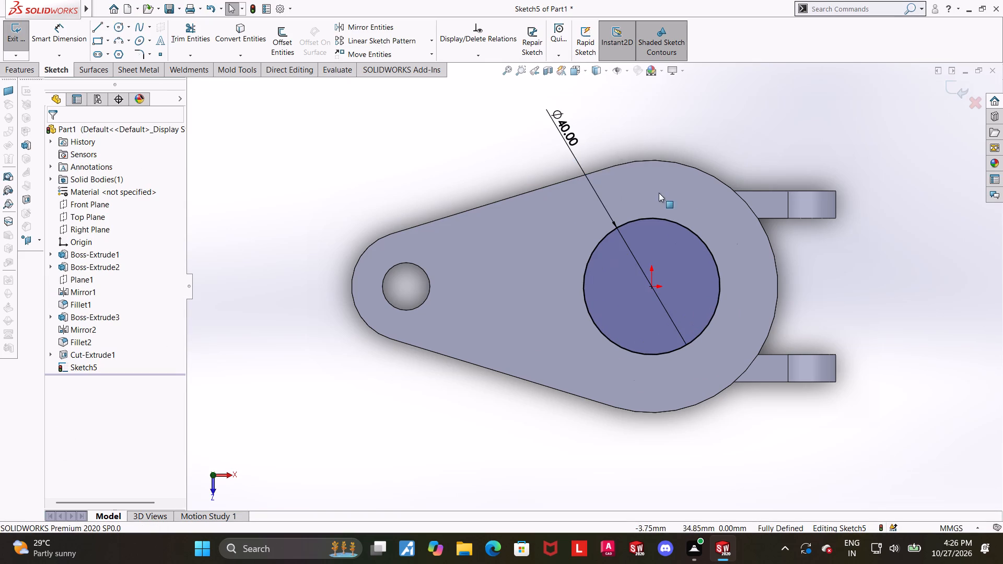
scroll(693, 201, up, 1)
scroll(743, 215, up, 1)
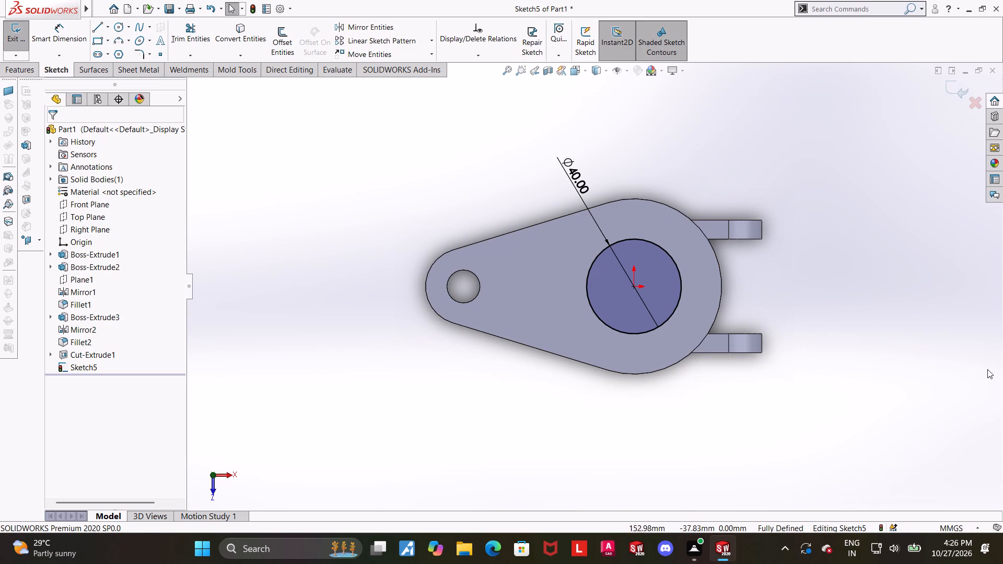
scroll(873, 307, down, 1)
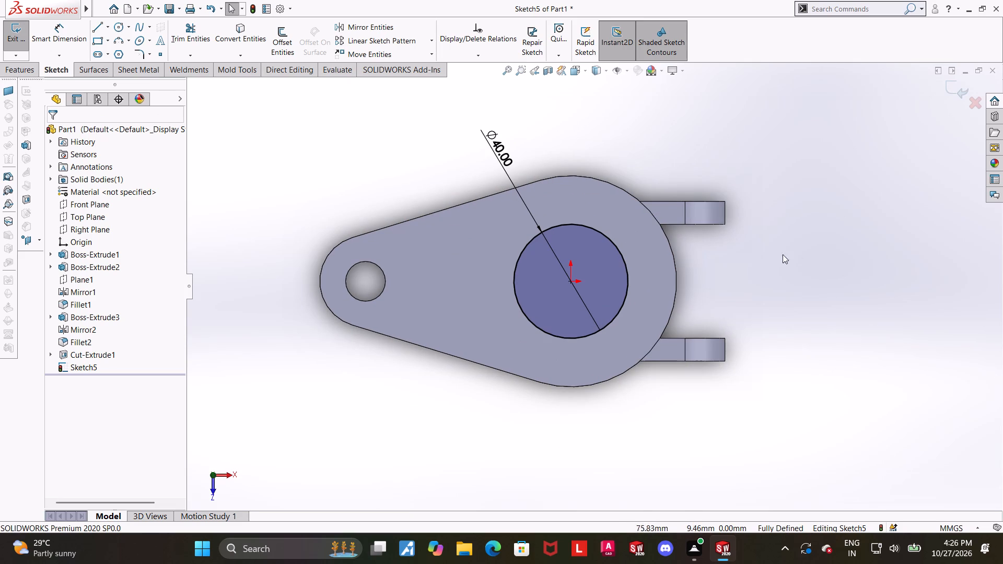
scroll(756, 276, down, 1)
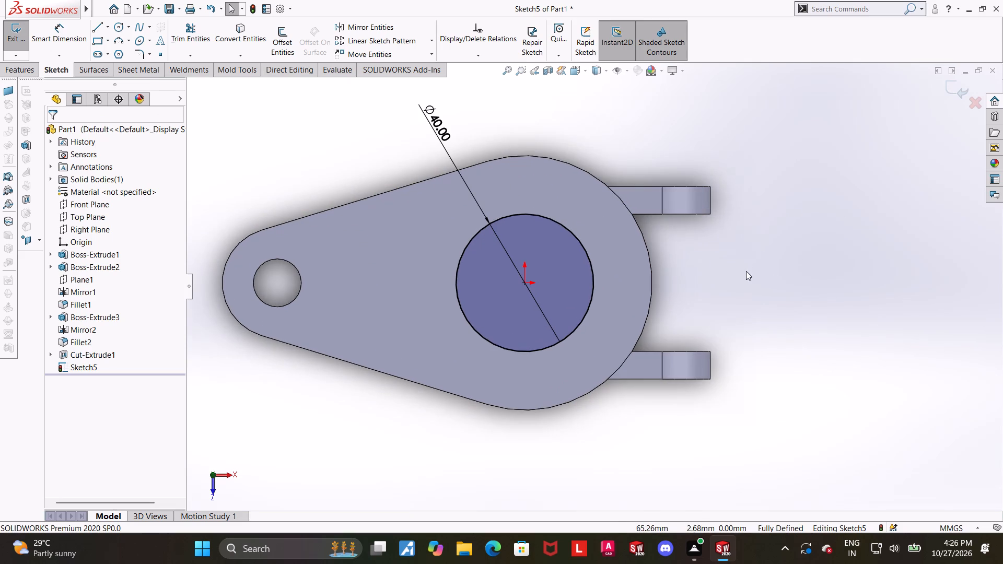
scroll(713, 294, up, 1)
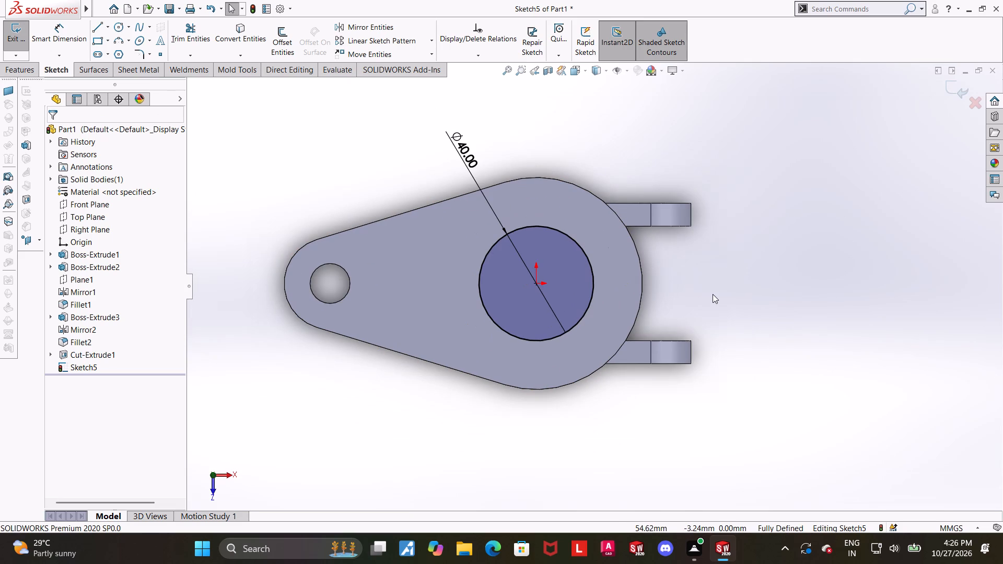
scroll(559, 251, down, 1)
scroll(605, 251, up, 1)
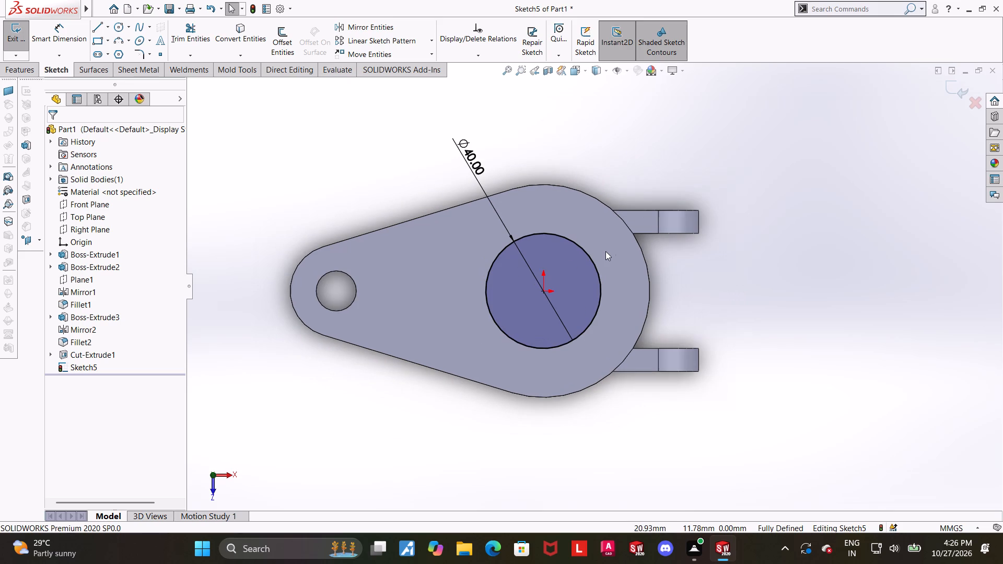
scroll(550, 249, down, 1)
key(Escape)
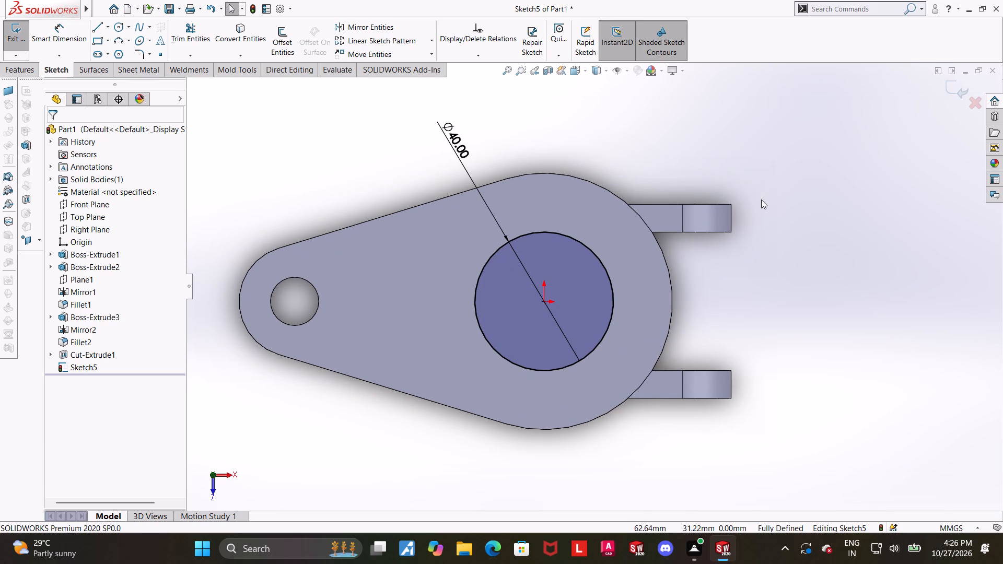
Finish the sketch and cut-extrude the 40 mm circle Through All, down through the plates and cylinder.
middle_drag(743, 272, 743, 193)
click(956, 87)
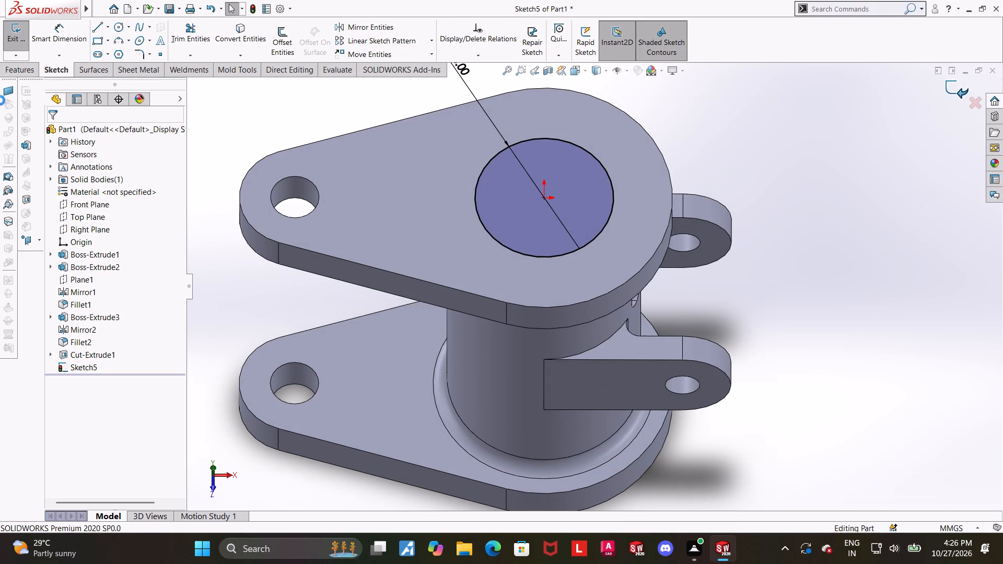
click(193, 35)
click(87, 204)
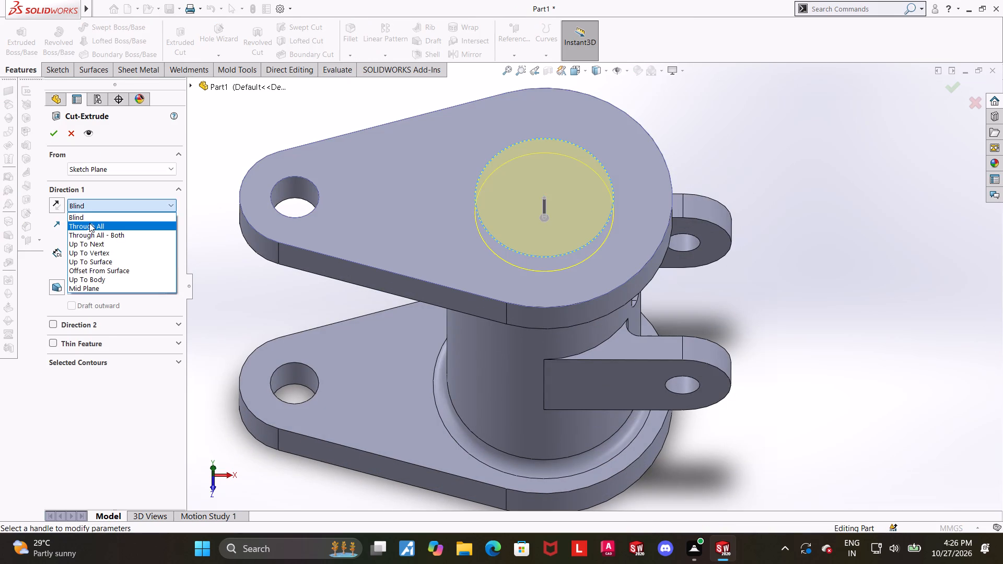
click(89, 223)
click(56, 131)
click(755, 328)
Examine the central bore, window cuts, arms and plates from above, below and the sides, ending in the isometric view.
scroll(761, 336, up, 2)
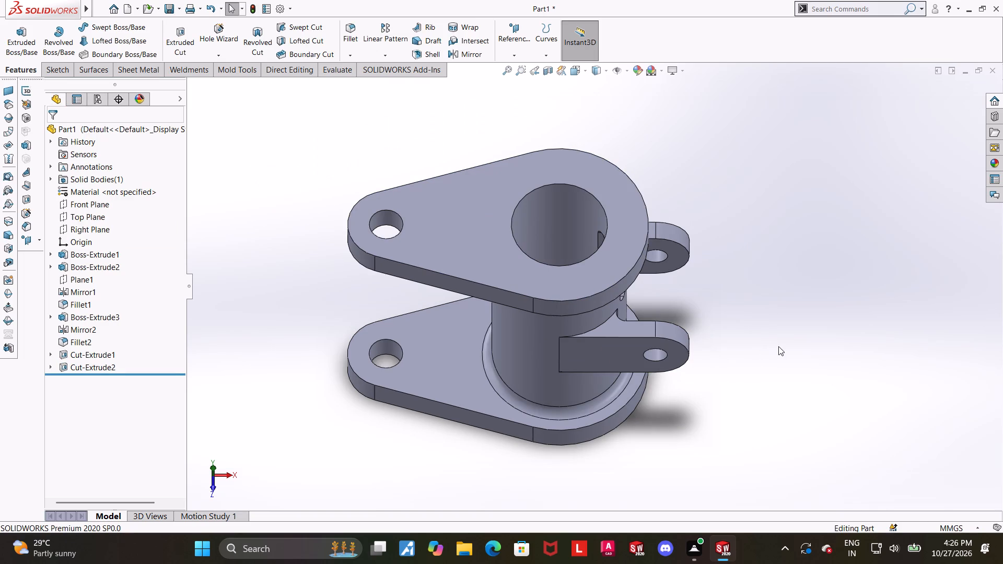
scroll(737, 377, up, 1)
middle_drag(736, 374, 734, 140)
middle_drag(722, 204, 702, 463)
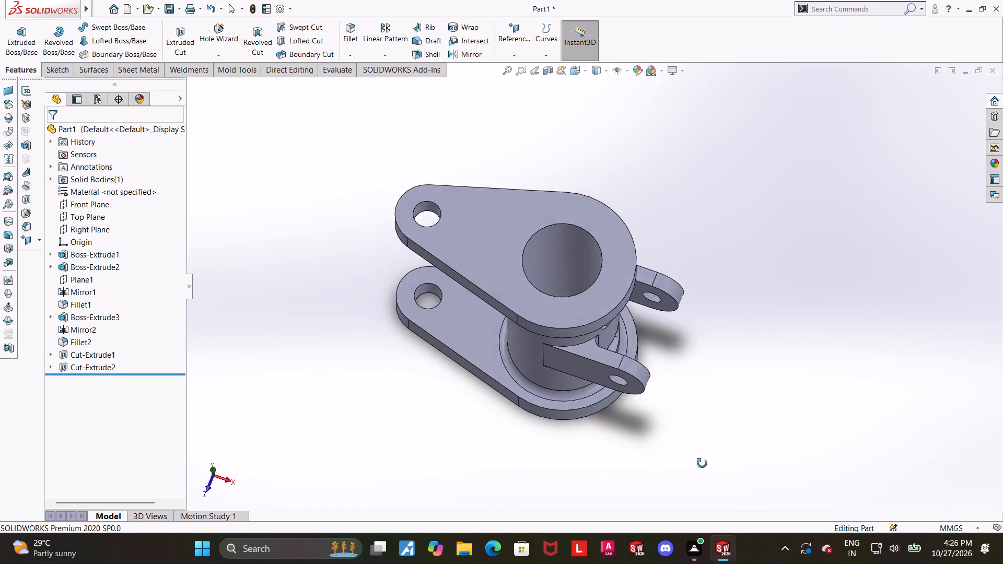
middle_drag(702, 463, 718, 507)
scroll(718, 507, down, 1)
middle_drag(702, 374, 684, 318)
scroll(684, 318, up, 1)
scroll(585, 236, up, 3)
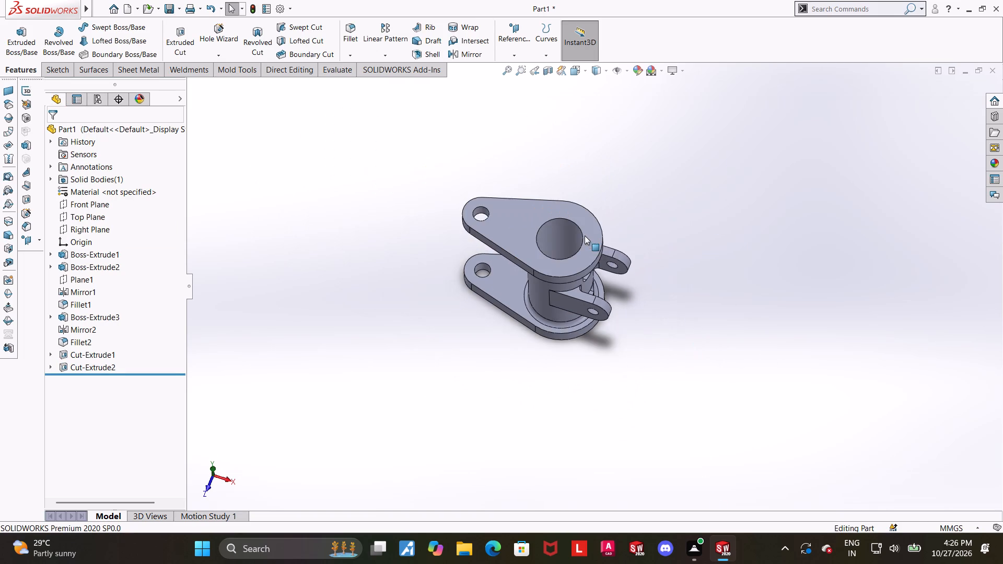
scroll(594, 244, down, 2)
middle_drag(659, 302, 653, 194)
scroll(617, 238, down, 2)
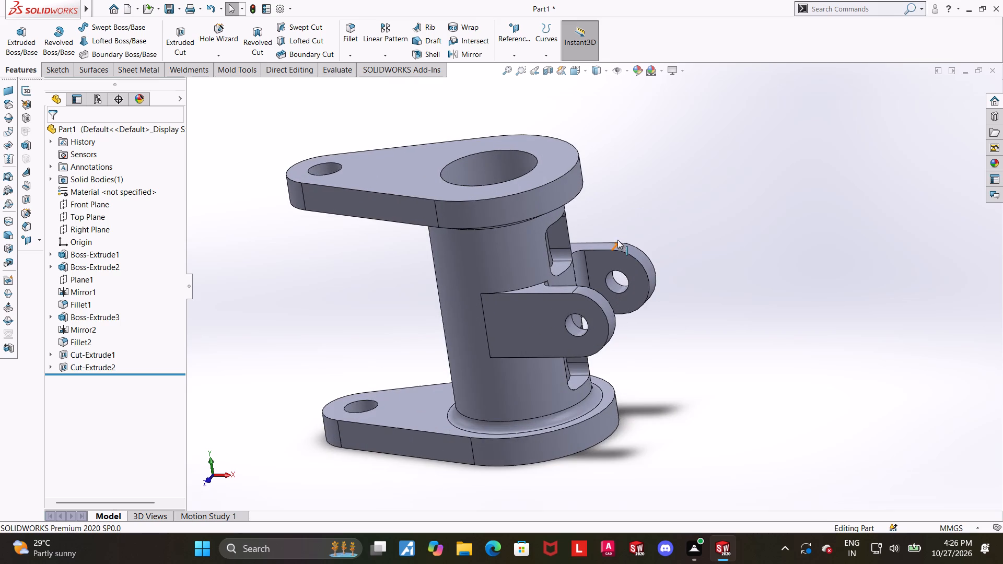
middle_drag(658, 274, 661, 239)
scroll(649, 306, up, 2)
middle_drag(636, 318, 632, 303)
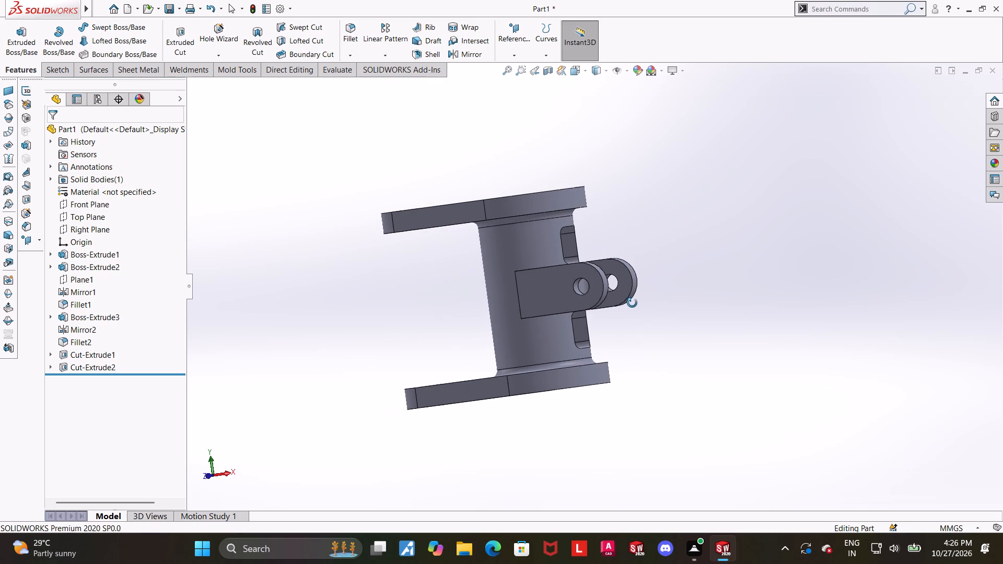
middle_drag(632, 303, 636, 328)
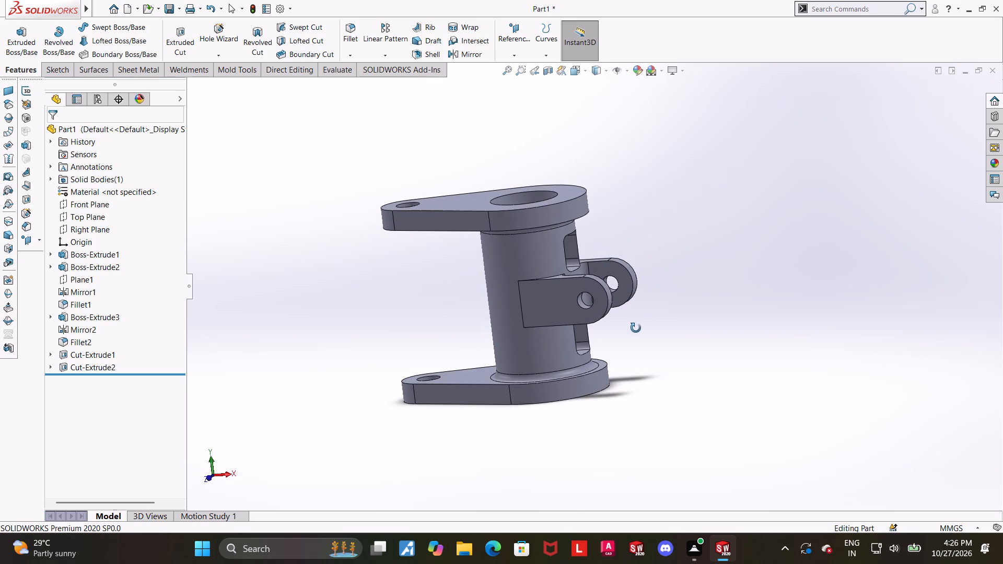
middle_drag(636, 328, 654, 361)
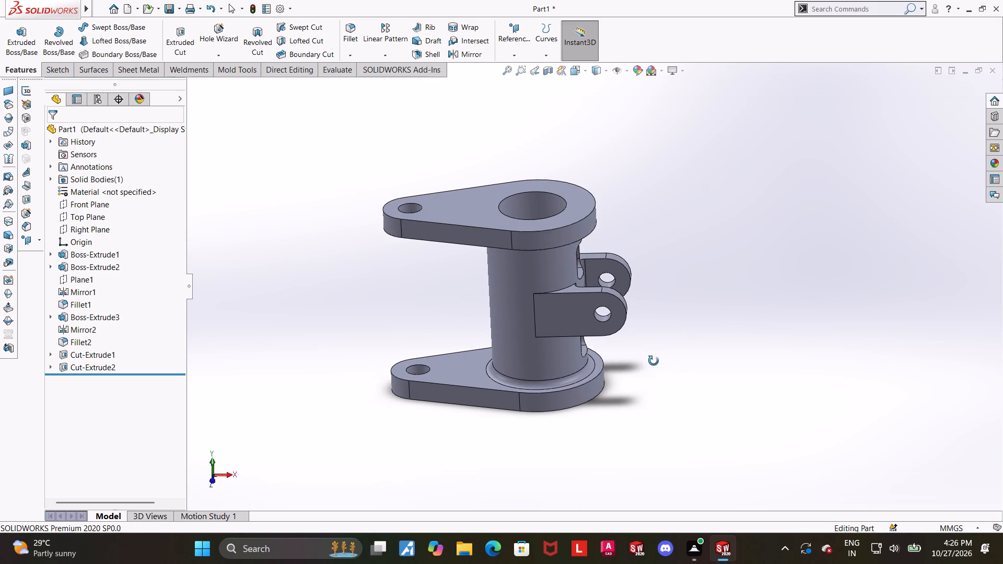
middle_drag(654, 361, 634, 396)
middle_drag(629, 366, 622, 369)
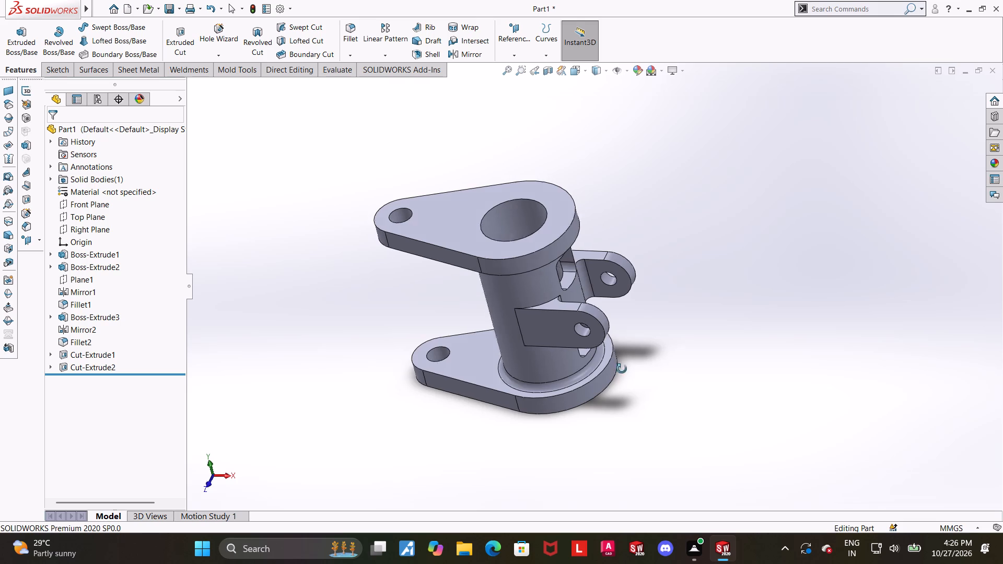
middle_drag(622, 369, 657, 305)
middle_drag(648, 365, 642, 249)
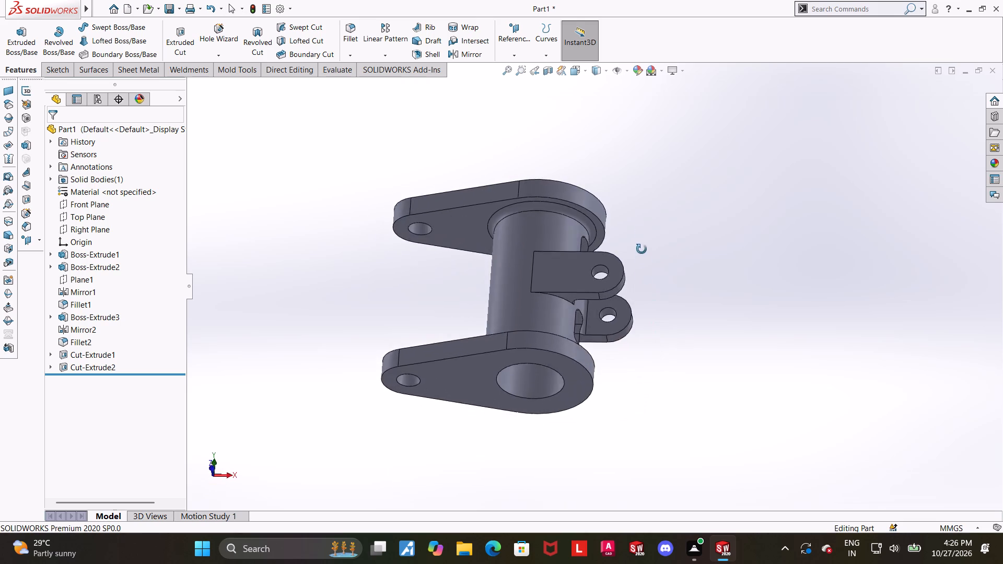
middle_drag(642, 249, 645, 198)
middle_drag(636, 346, 639, 401)
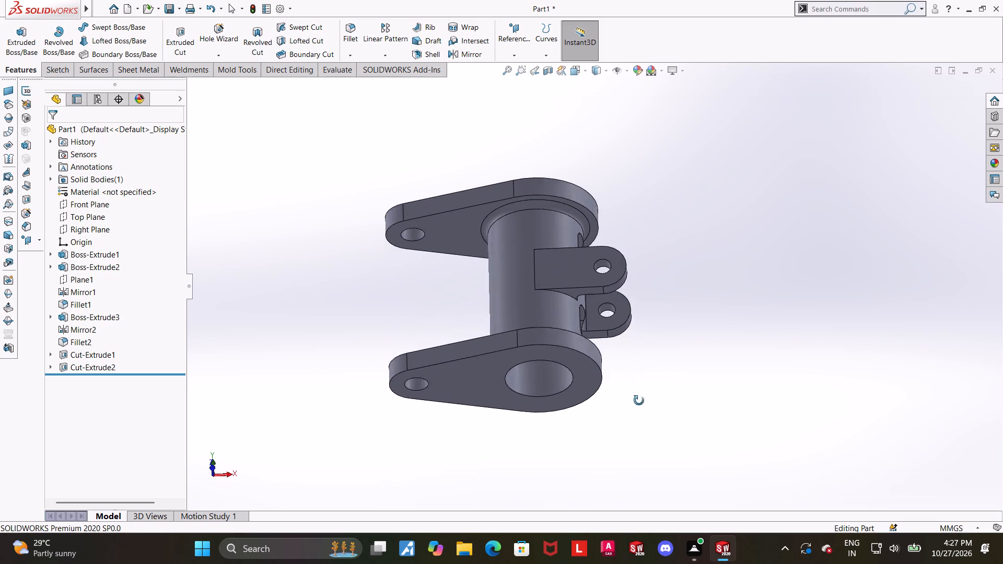
middle_drag(639, 401, 642, 421)
middle_drag(635, 342, 652, 423)
middle_drag(715, 219, 661, 286)
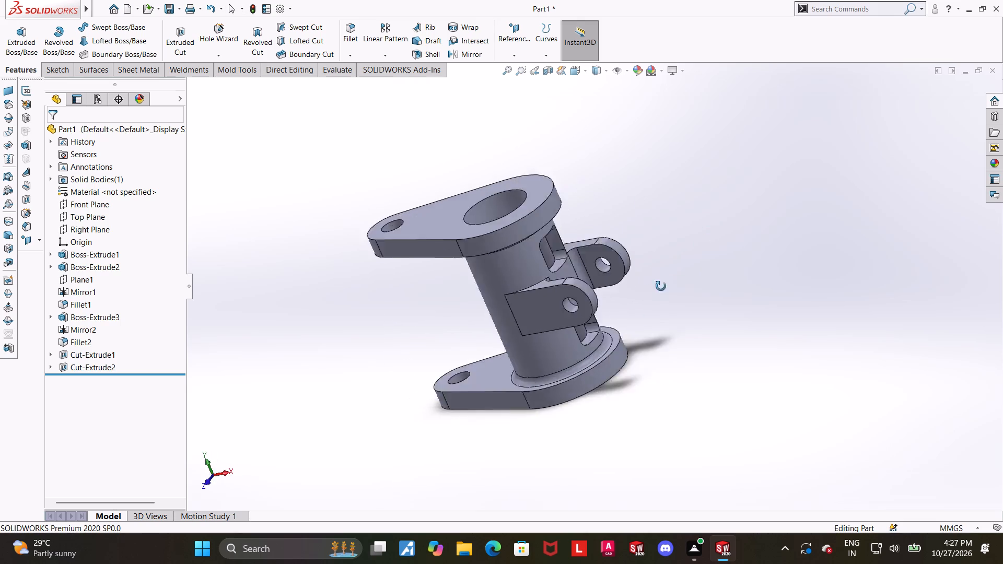
middle_drag(661, 286, 667, 378)
middle_drag(634, 336, 693, 165)
scroll(625, 375, up, 1)
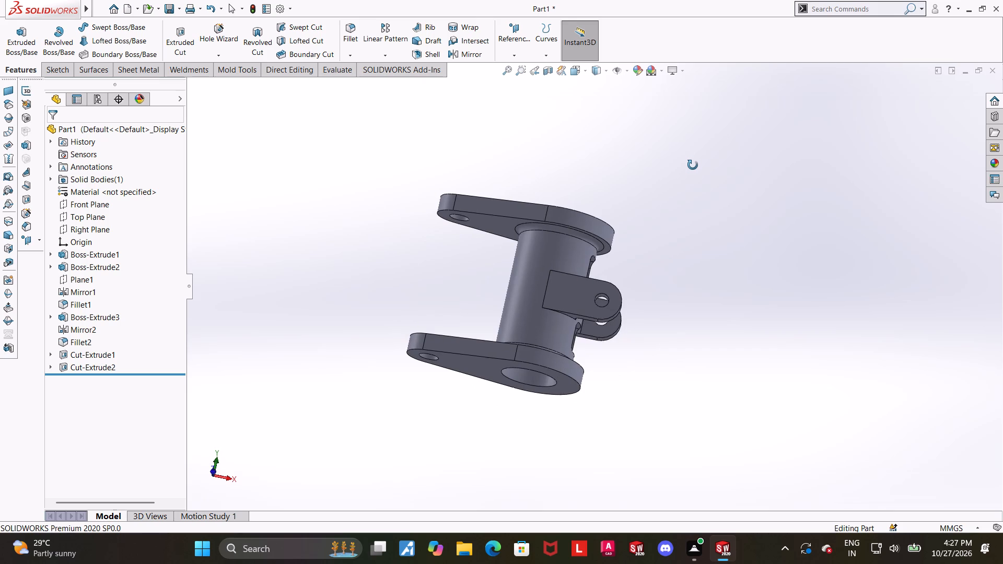
middle_drag(693, 165, 659, 219)
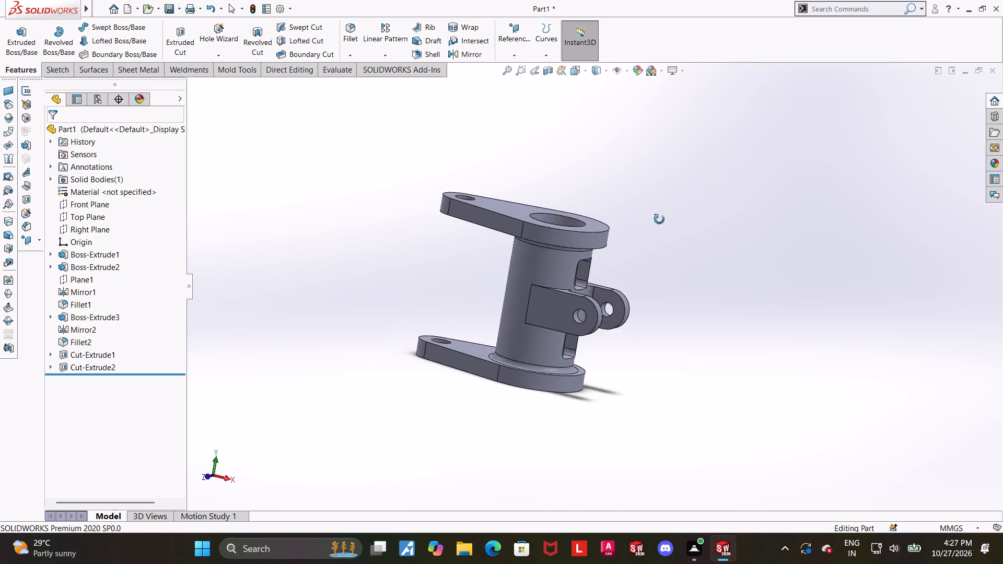
middle_drag(659, 219, 619, 253)
middle_drag(592, 336, 556, 336)
scroll(483, 295, down, 4)
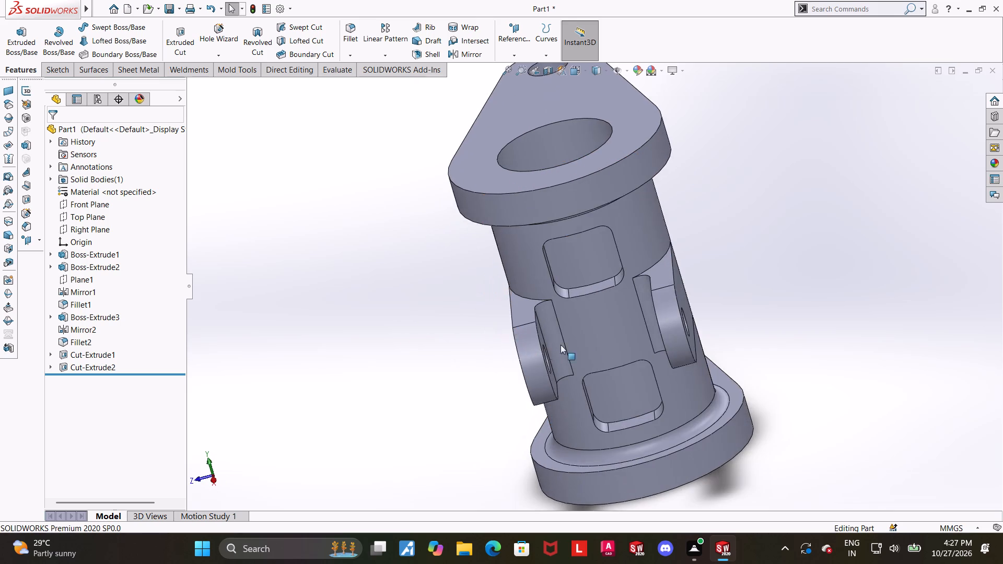
middle_drag(579, 345, 667, 306)
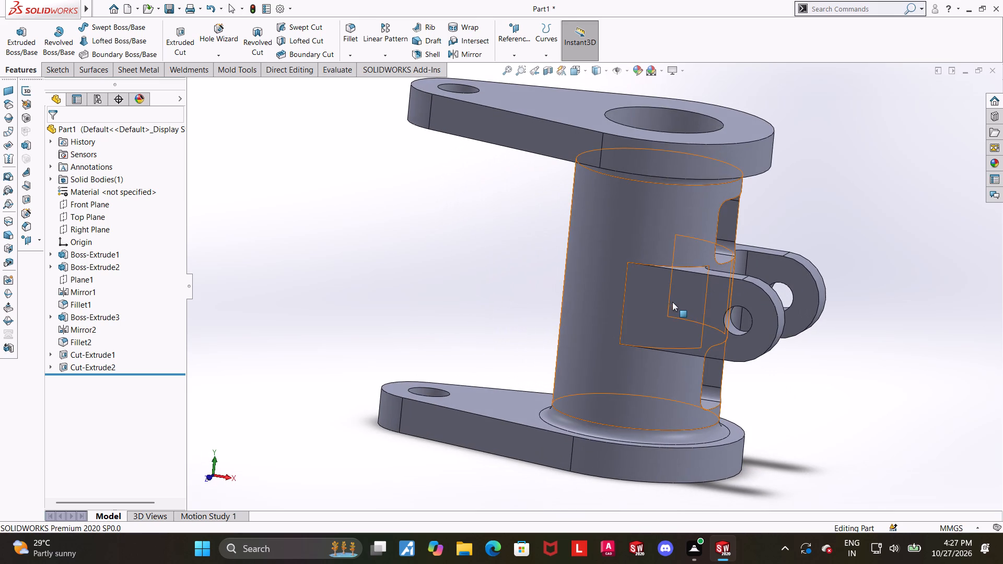
key(ctrl+7)
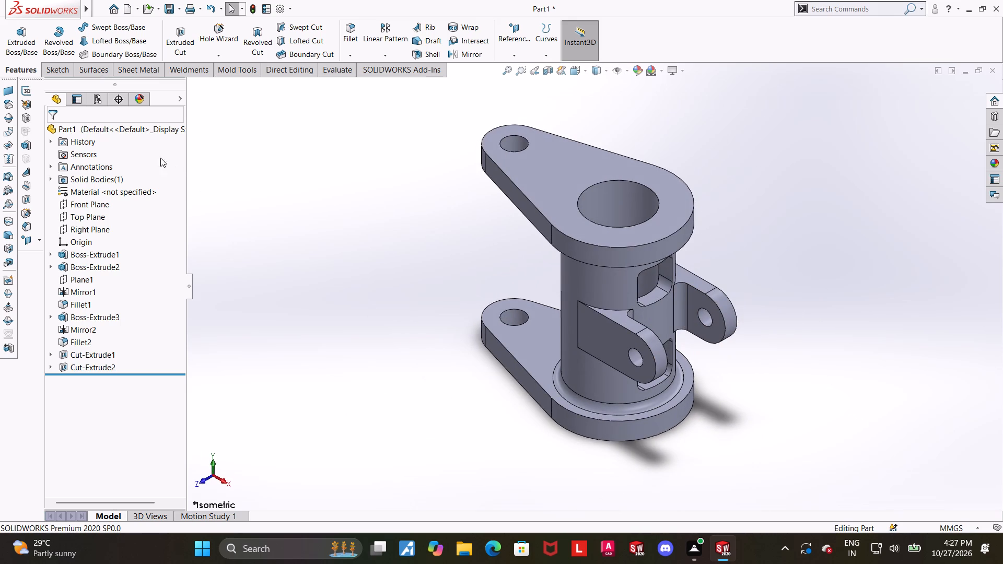
Apply an orange colour appearance to the whole part.
right_click(119, 124)
click(141, 108)
click(168, 137)
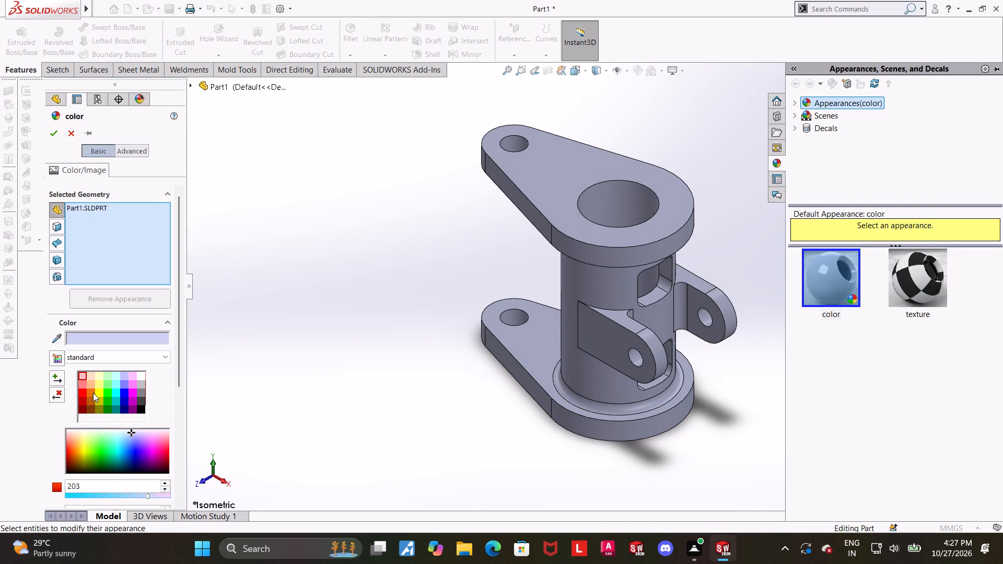
click(92, 393)
click(98, 392)
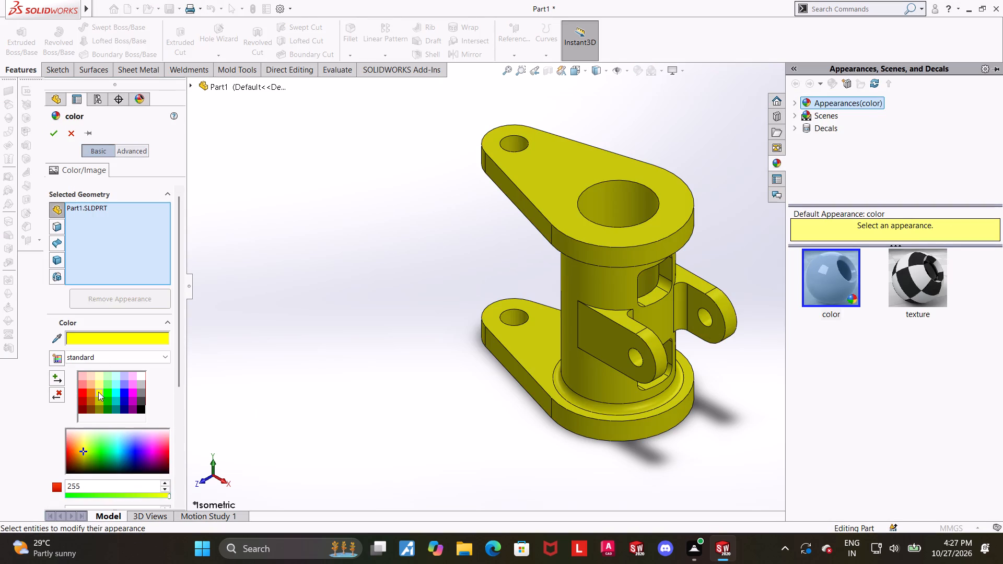
click(89, 390)
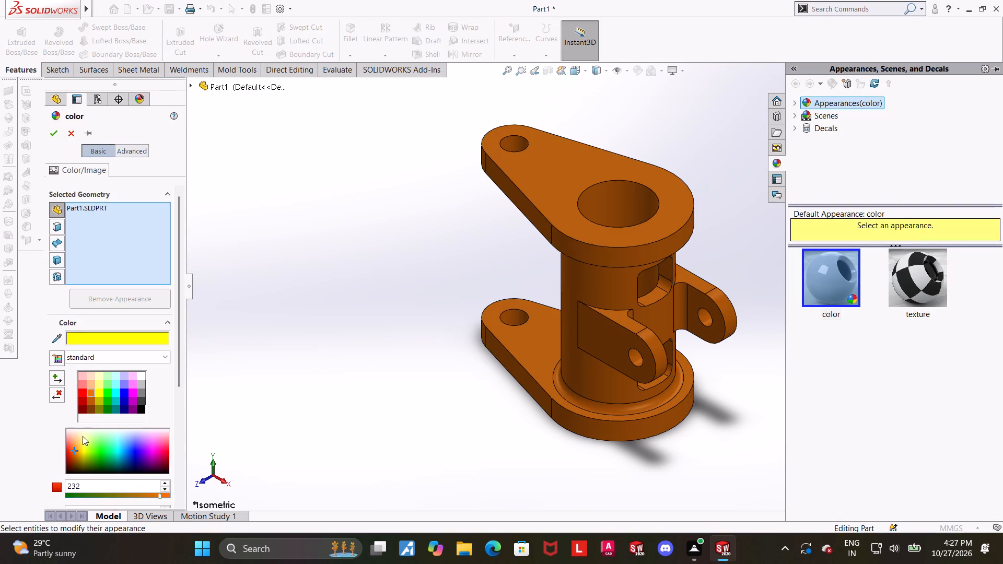
click(74, 448)
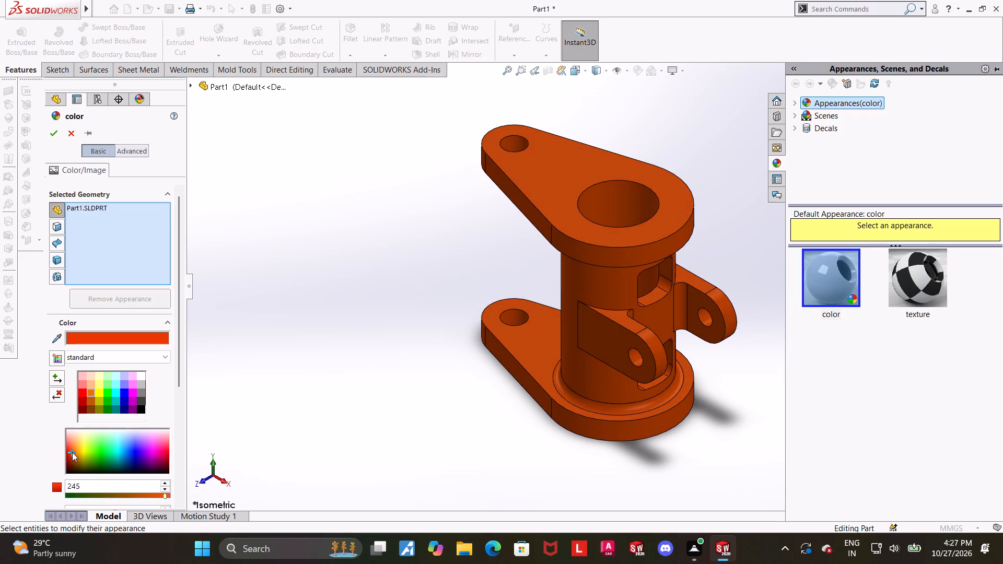
click(52, 137)
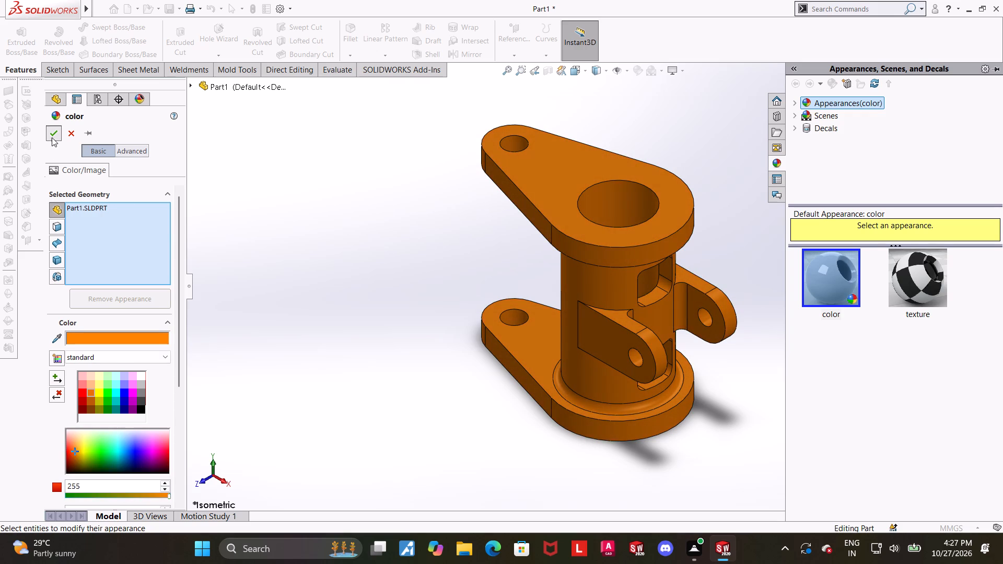
click(490, 372)
Apply a yellow colour appearance to the inner faces of the central bore, both small plate holes and both arm holes.
scroll(709, 366, up, 1)
scroll(798, 331, down, 1)
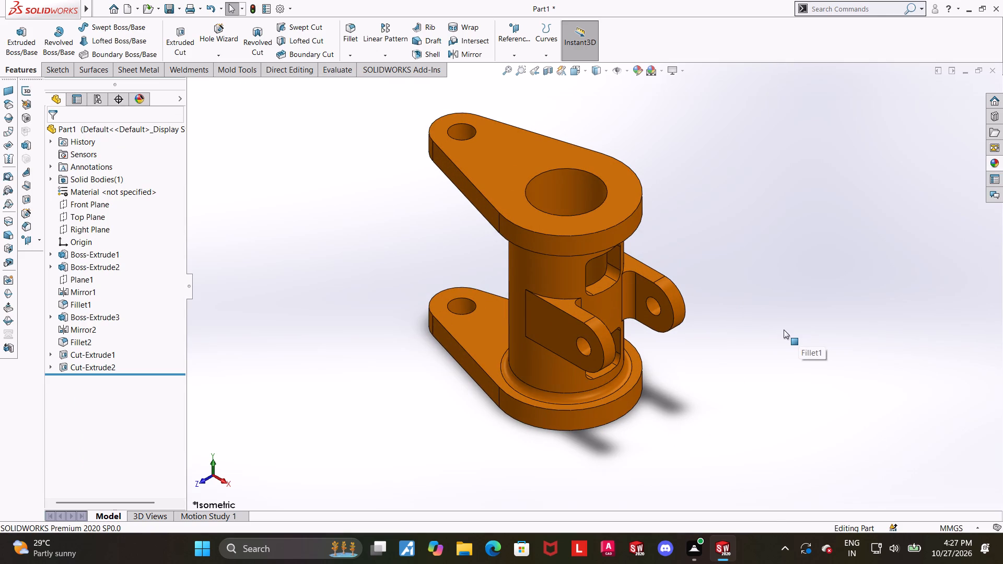
click(569, 187)
ctrl+click(459, 132)
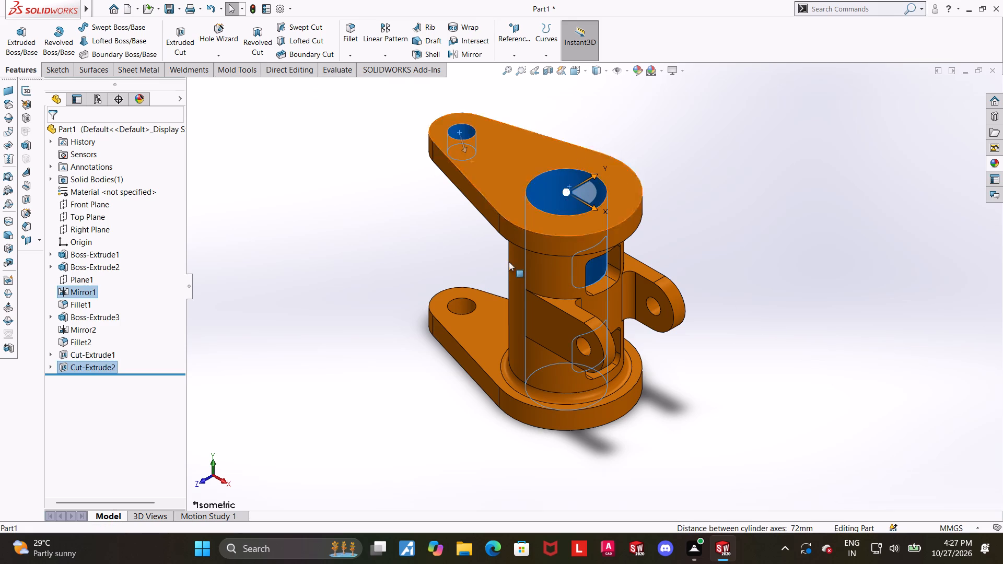
ctrl+click(463, 307)
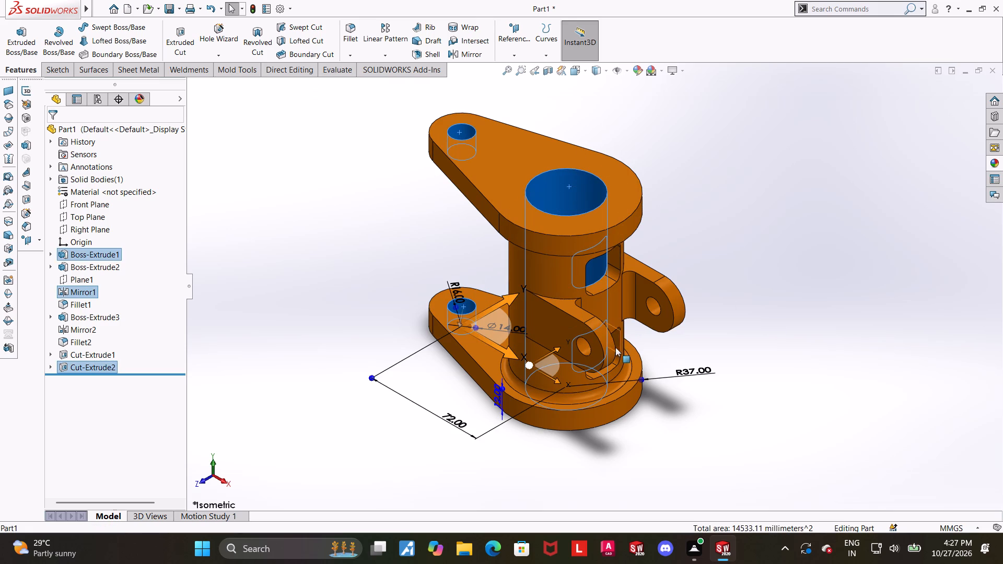
ctrl+click(655, 304)
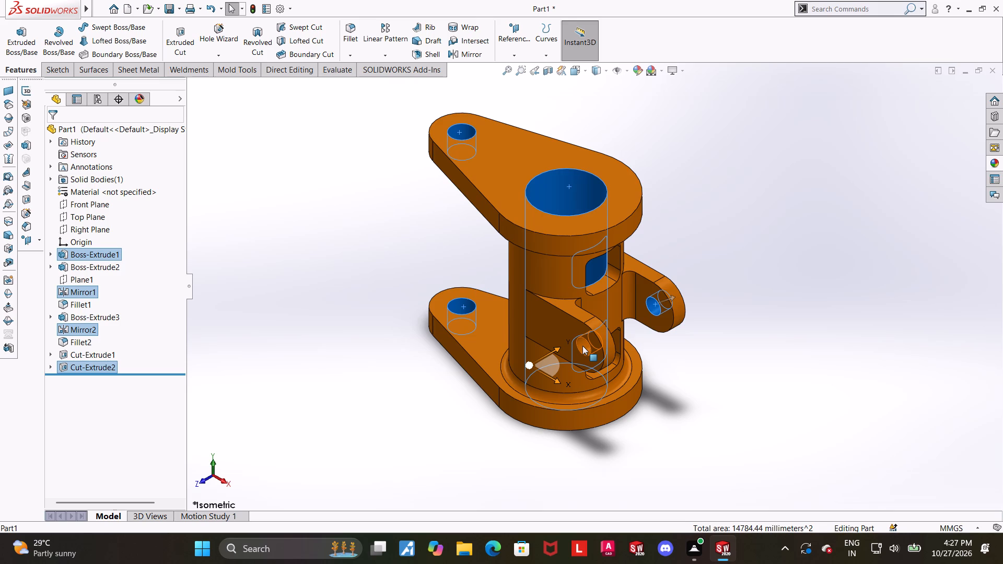
ctrl+click(582, 346)
right_click(802, 334)
click(842, 303)
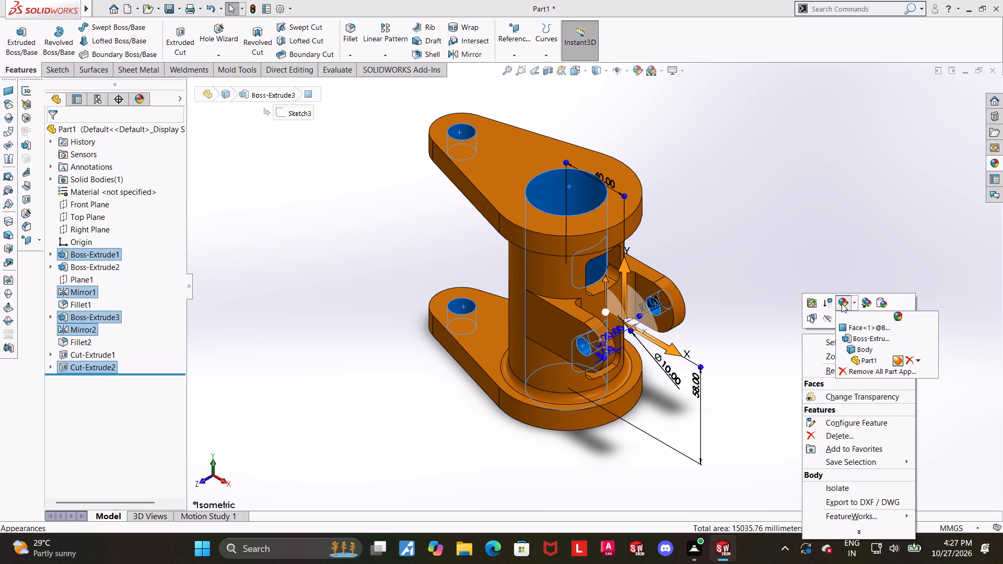
click(857, 327)
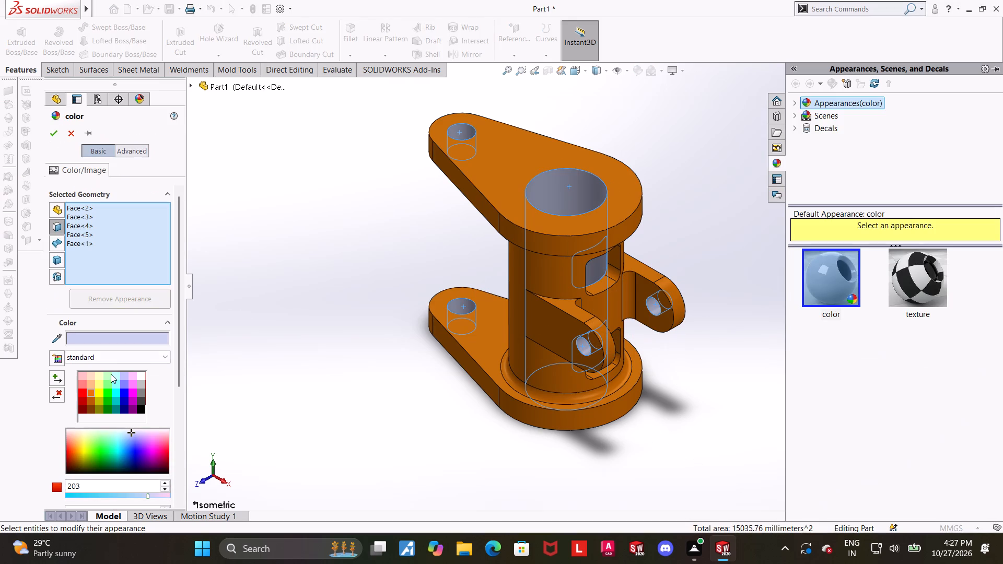
click(99, 390)
click(100, 387)
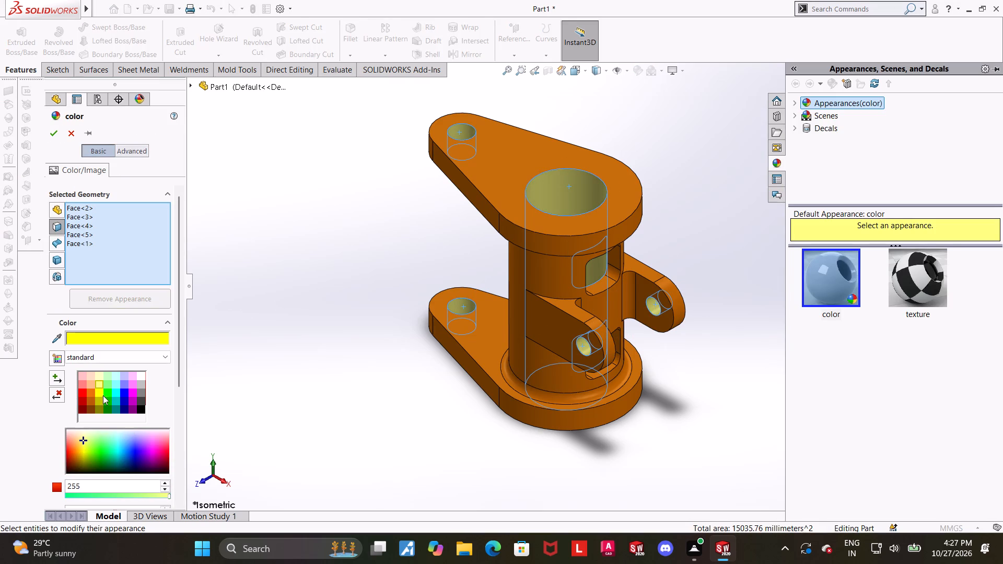
click(100, 396)
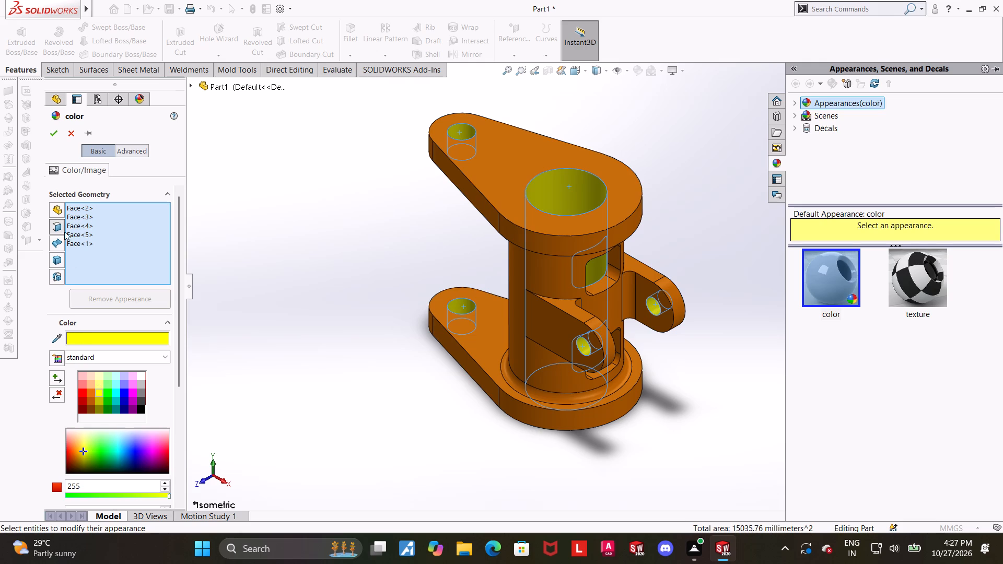
click(56, 130)
click(346, 226)
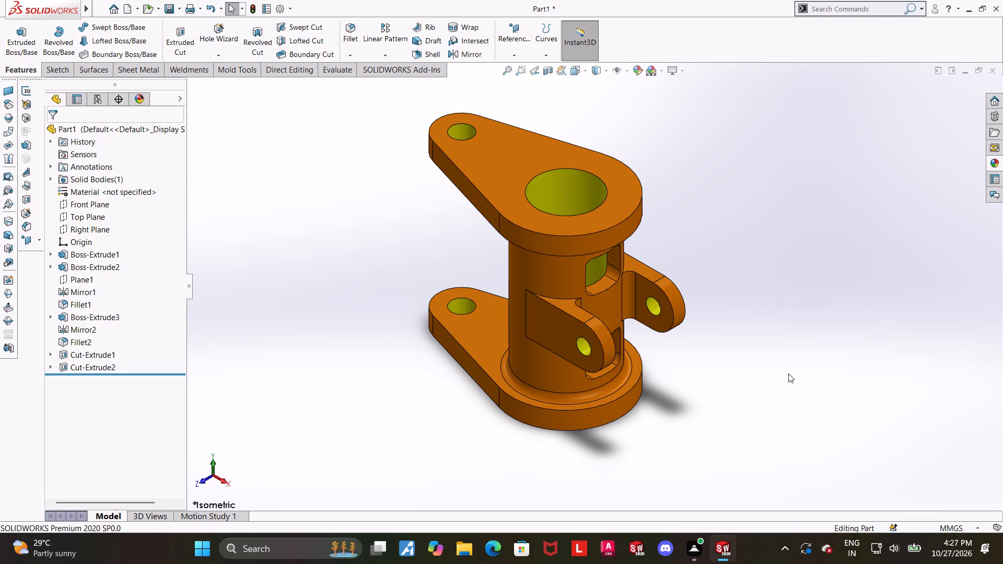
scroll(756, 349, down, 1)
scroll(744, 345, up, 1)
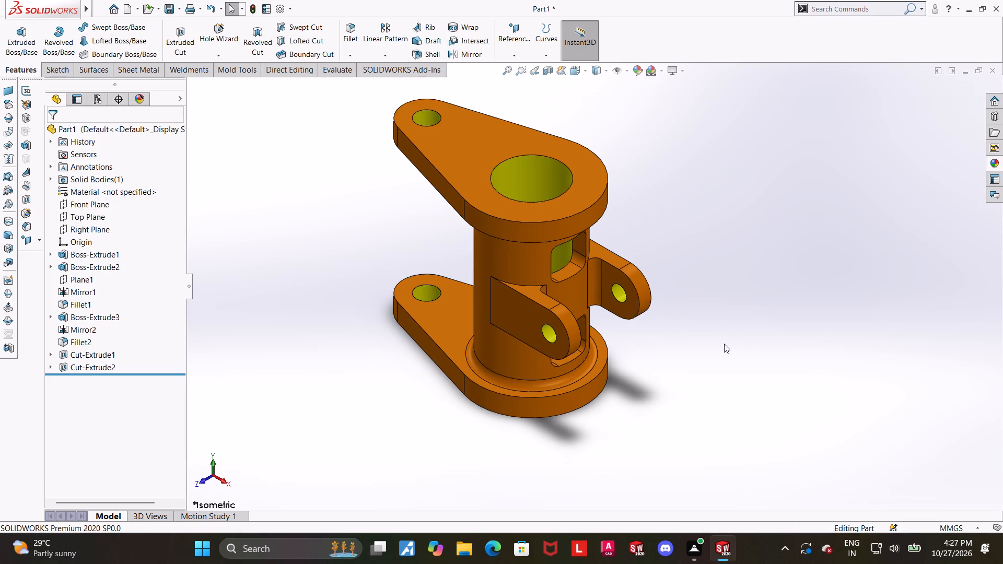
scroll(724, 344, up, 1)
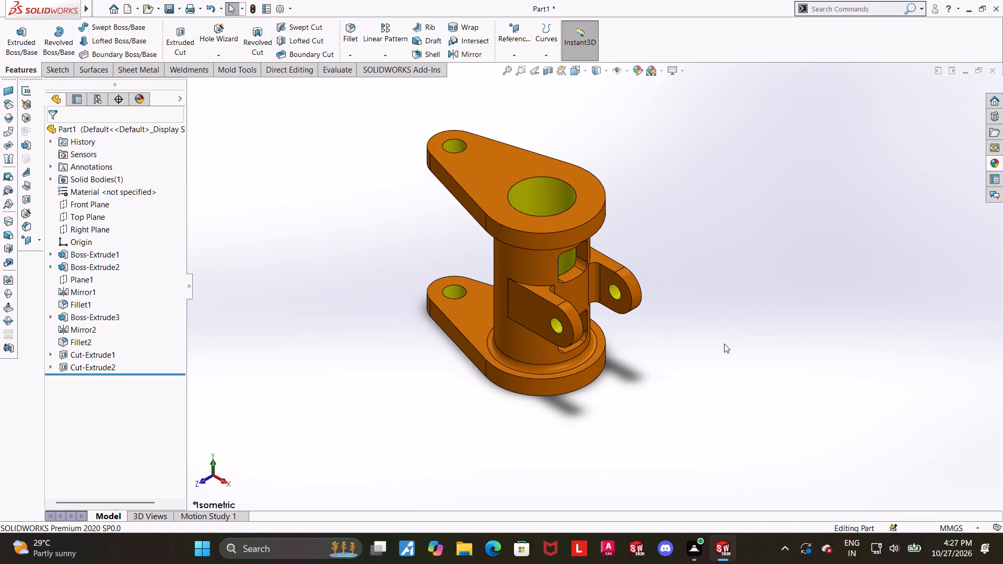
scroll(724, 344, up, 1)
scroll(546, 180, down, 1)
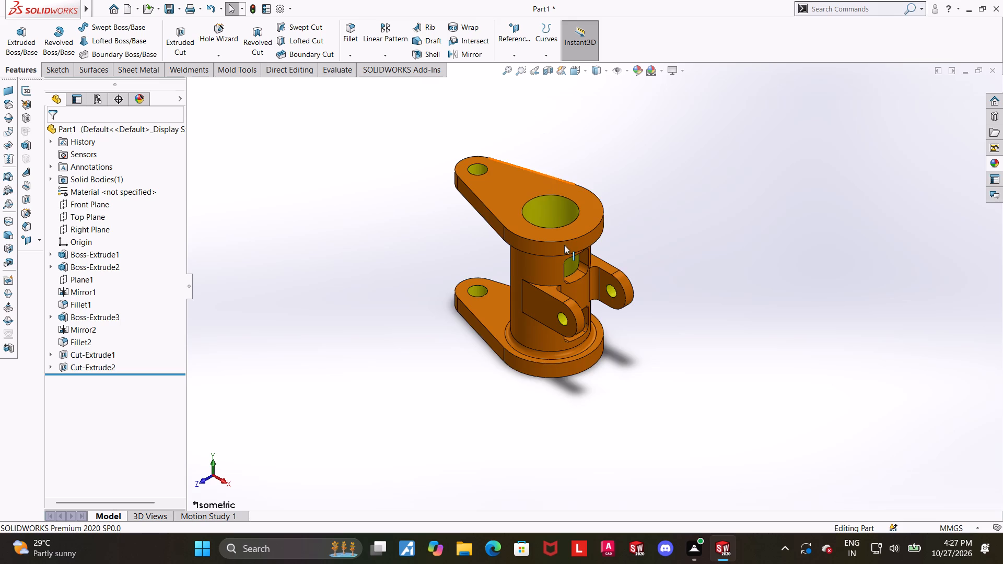
Measure the distance between the facing inner faces of the two arms.
scroll(565, 245, down, 1)
click(712, 268)
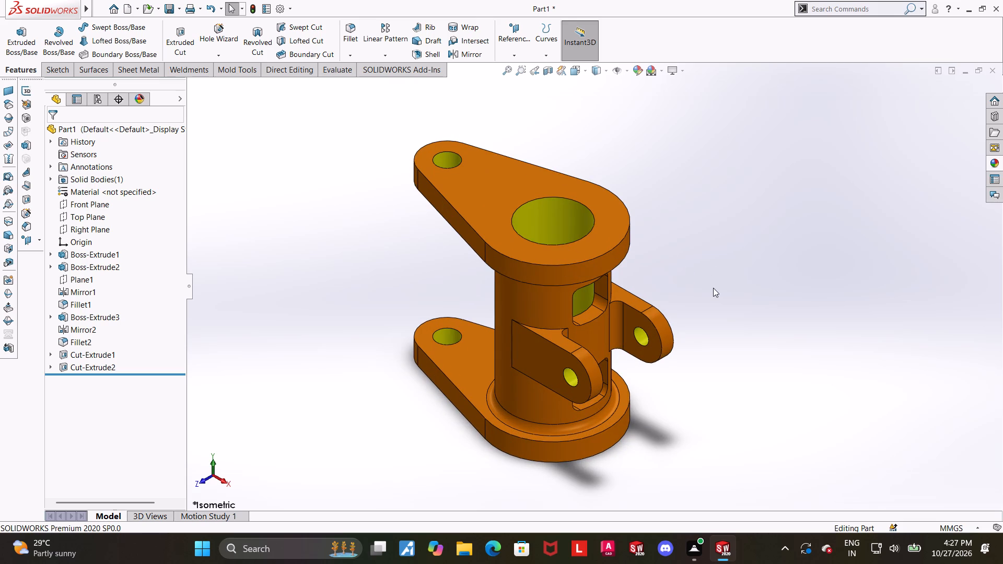
scroll(696, 283, up, 1)
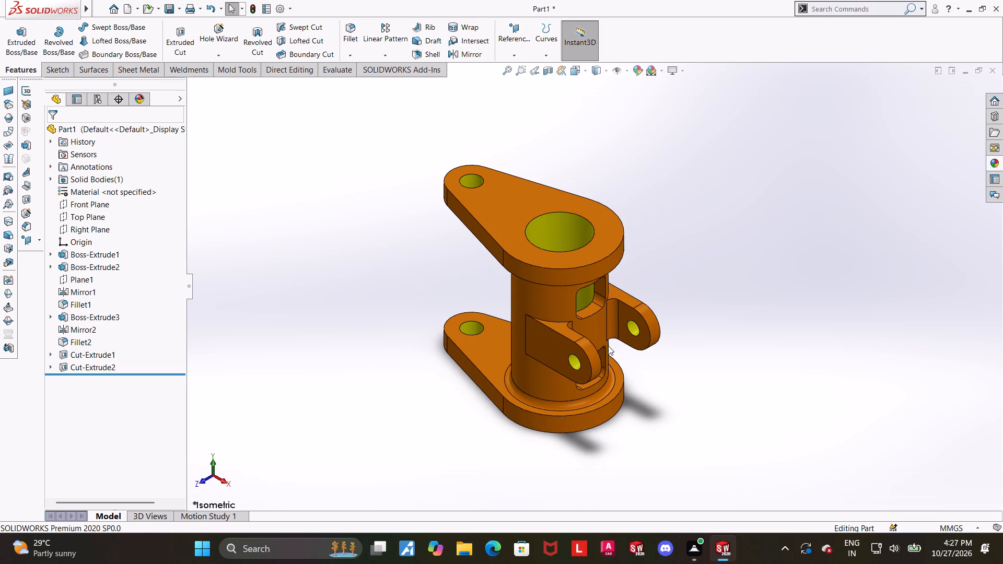
scroll(608, 346, down, 1)
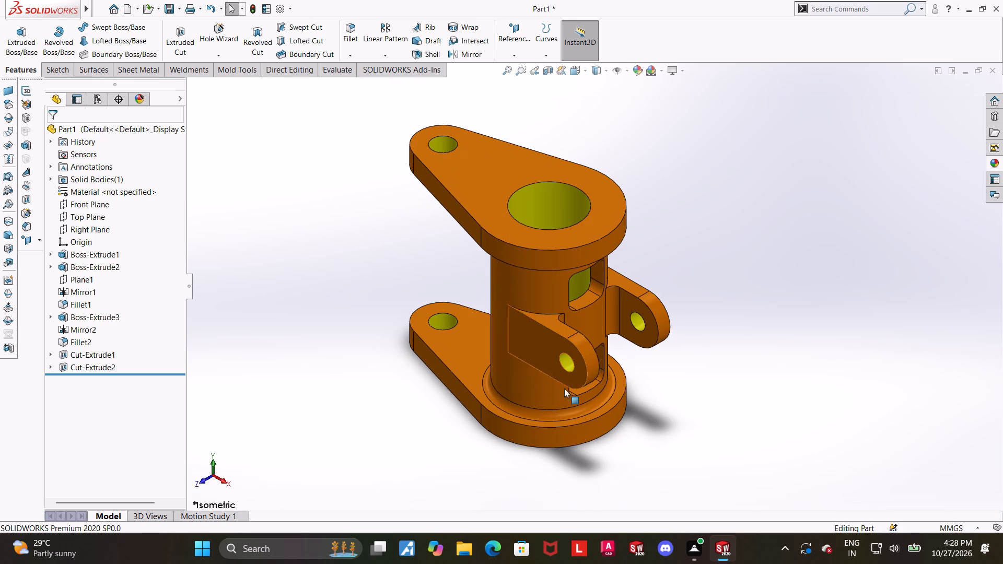
middle_drag(564, 394, 554, 356)
click(348, 63)
click(125, 33)
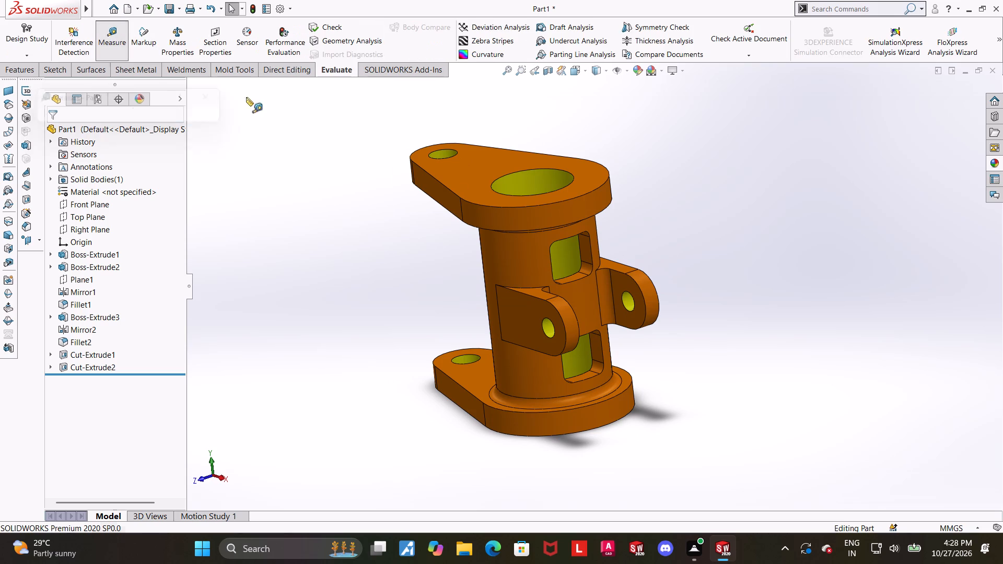
click(621, 275)
middle_drag(798, 285, 717, 357)
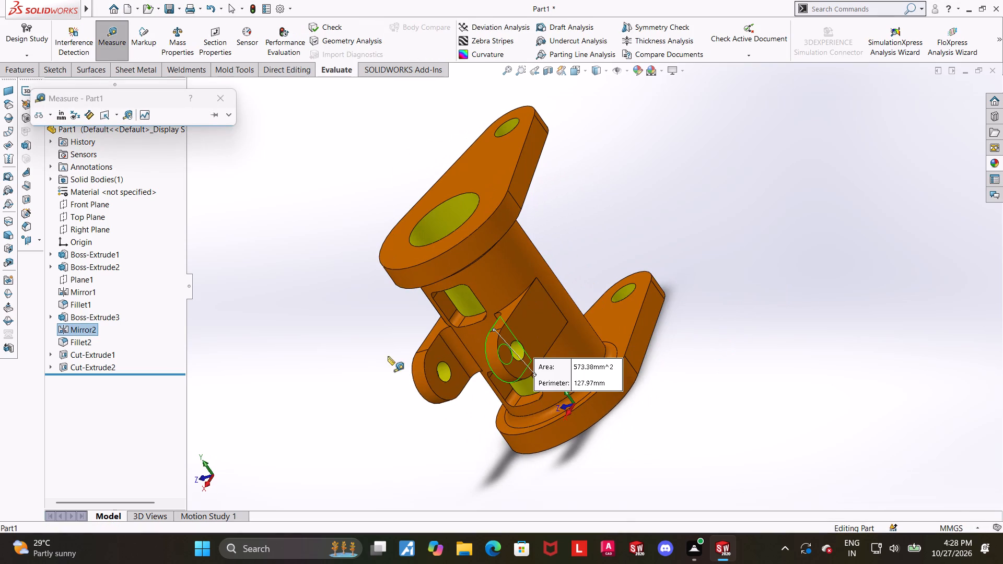
click(439, 353)
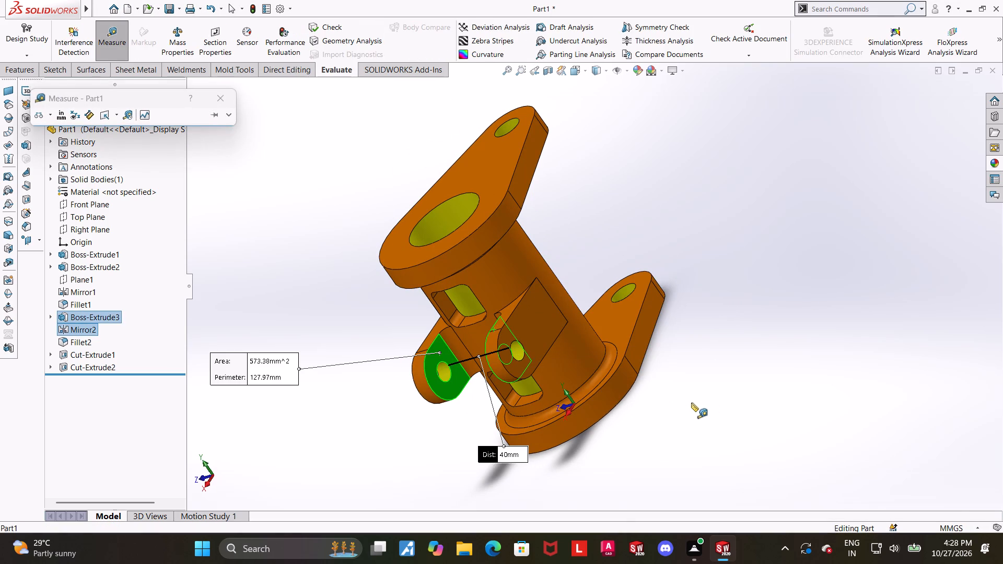
key(Escape)
Measure the overall height between the top plate's upper face and the bottom plate's underside.
middle_drag(659, 408, 772, 349)
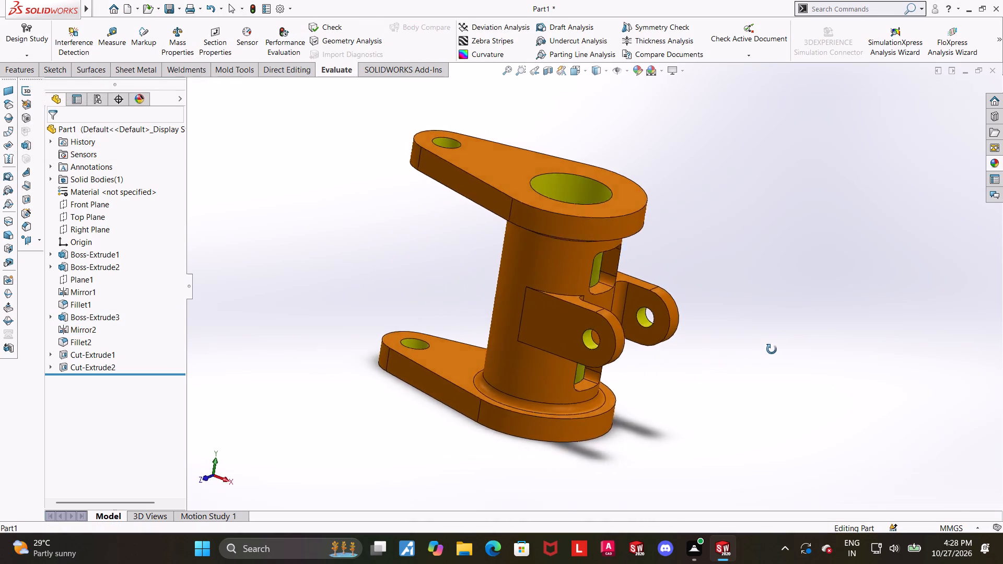
middle_drag(772, 349, 780, 336)
scroll(777, 336, up, 2)
scroll(689, 301, down, 1)
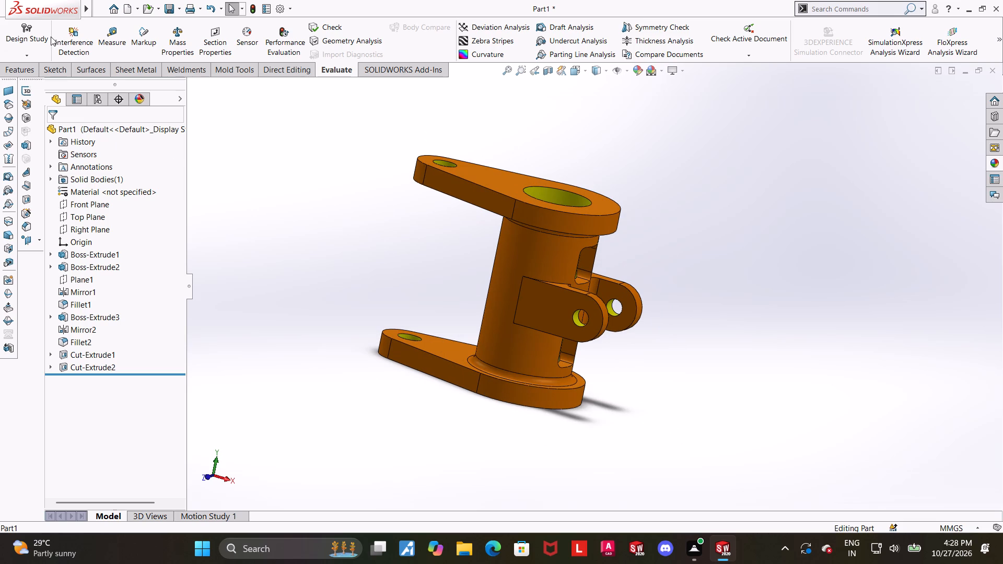
click(112, 40)
middle_drag(575, 173, 559, 194)
click(500, 176)
middle_drag(724, 365, 749, 157)
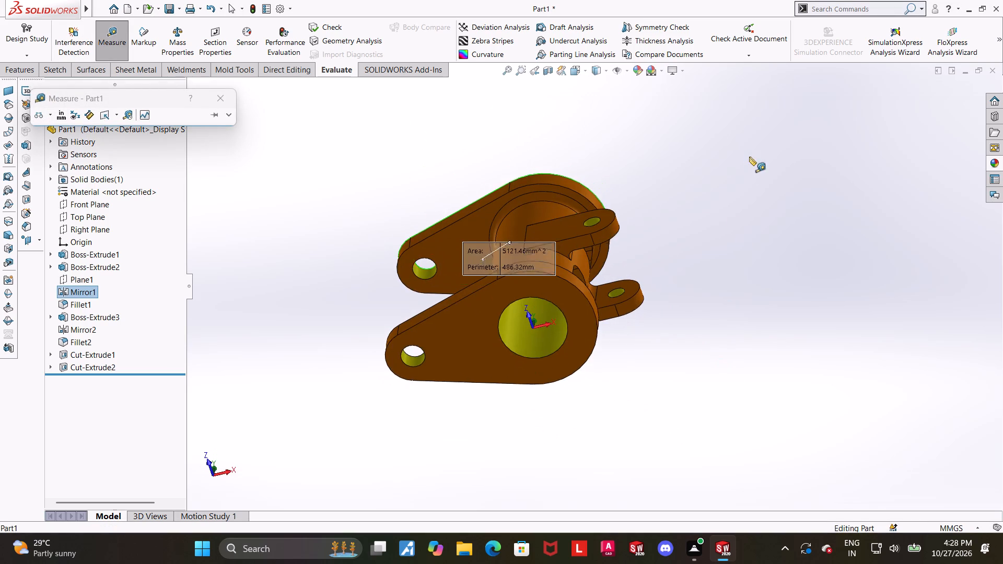
middle_drag(749, 157, 749, 157)
click(492, 348)
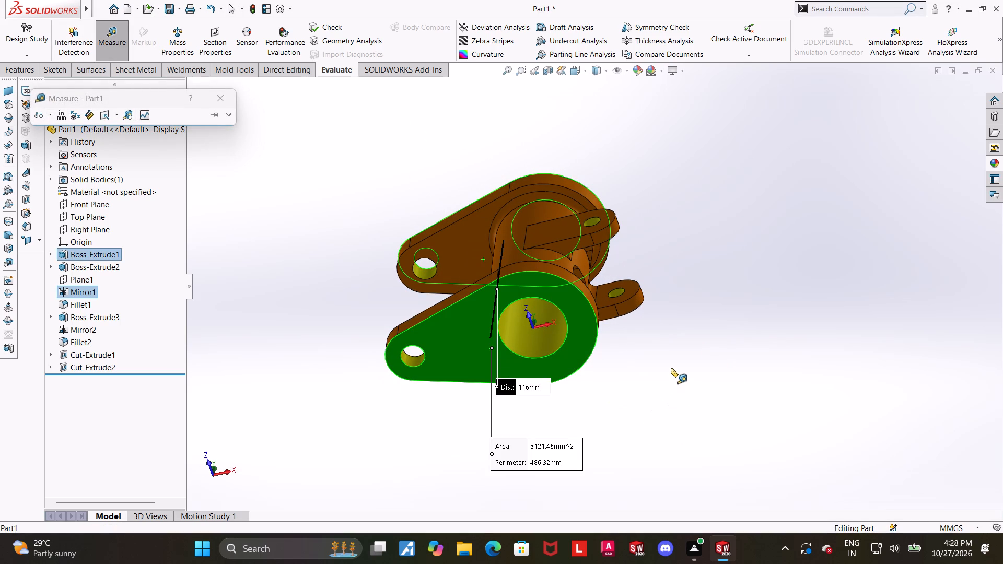
key(Escape)
Measure the rounded end of the front arm and the inner face of its hole.
key(ctrl+7)
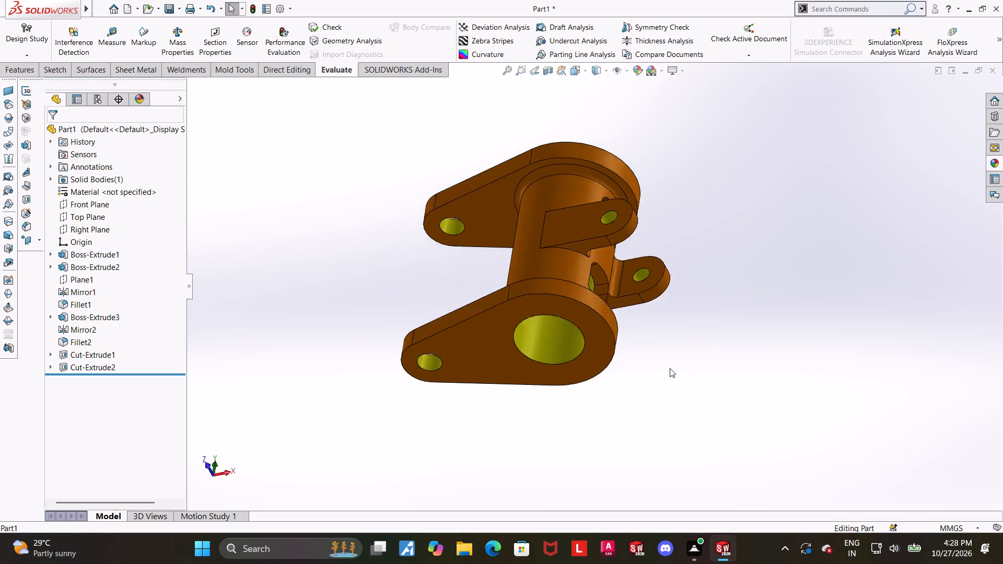
scroll(719, 384, down, 1)
middle_drag(754, 295, 748, 192)
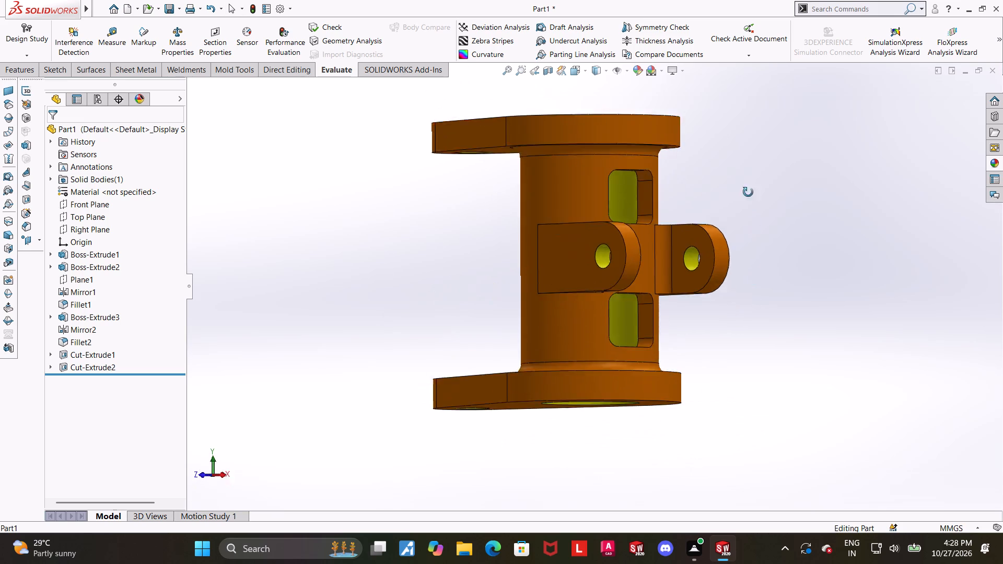
middle_drag(748, 192, 764, 221)
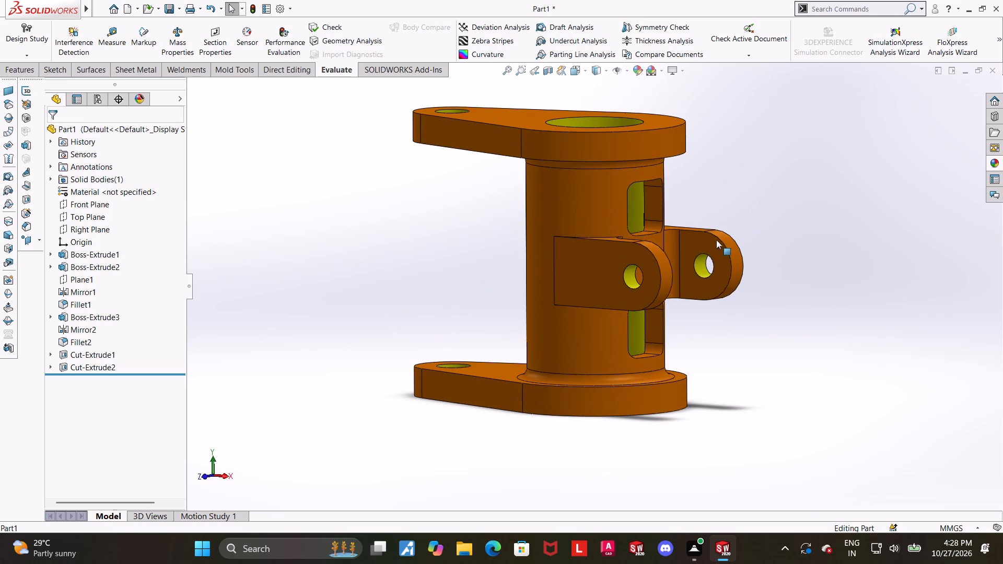
scroll(694, 243, down, 2)
click(108, 34)
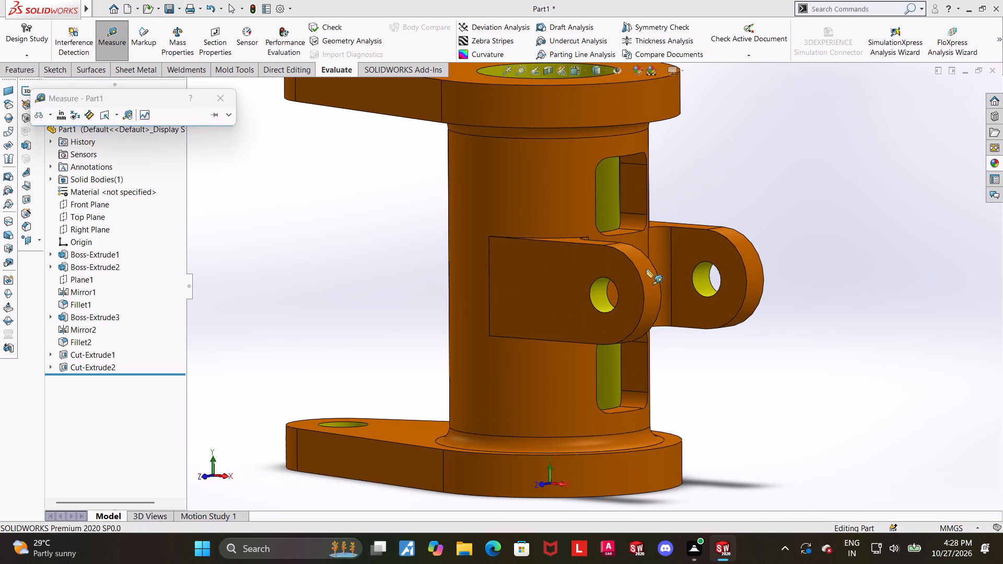
click(645, 268)
key(Escape)
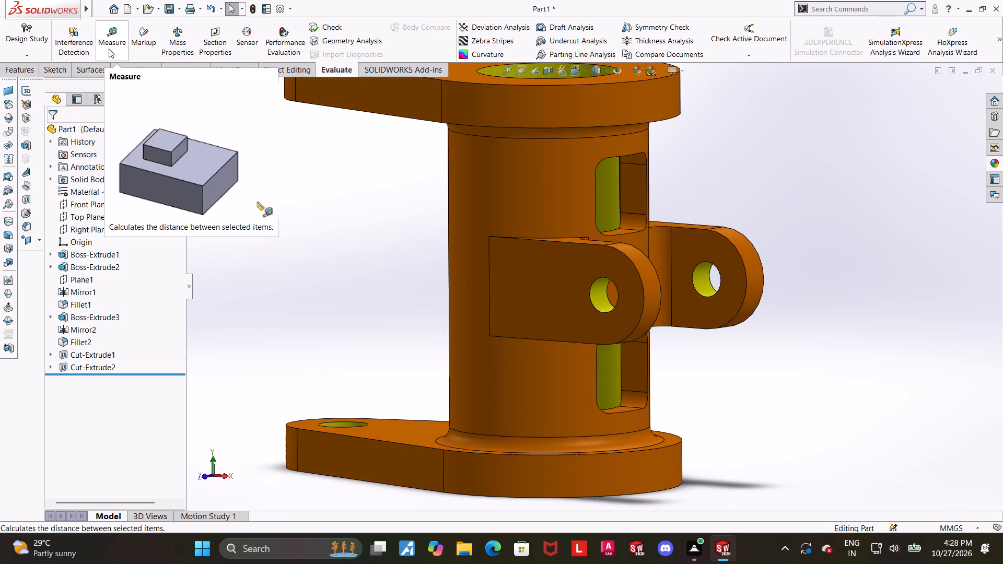
click(109, 49)
click(595, 287)
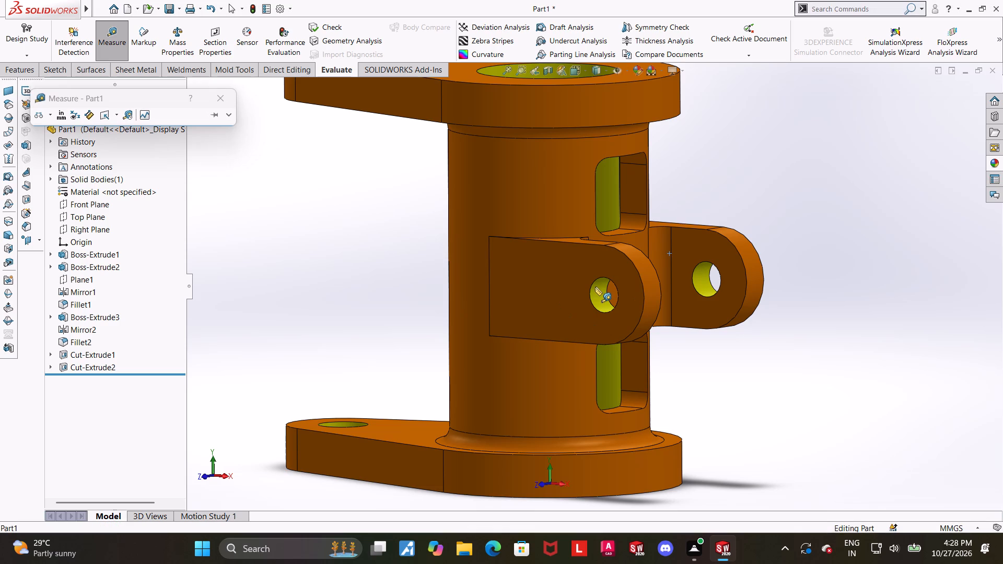
key(Escape)
Examine the whole coloured part from near and far, ending in the isometric view.
scroll(595, 287, up, 1)
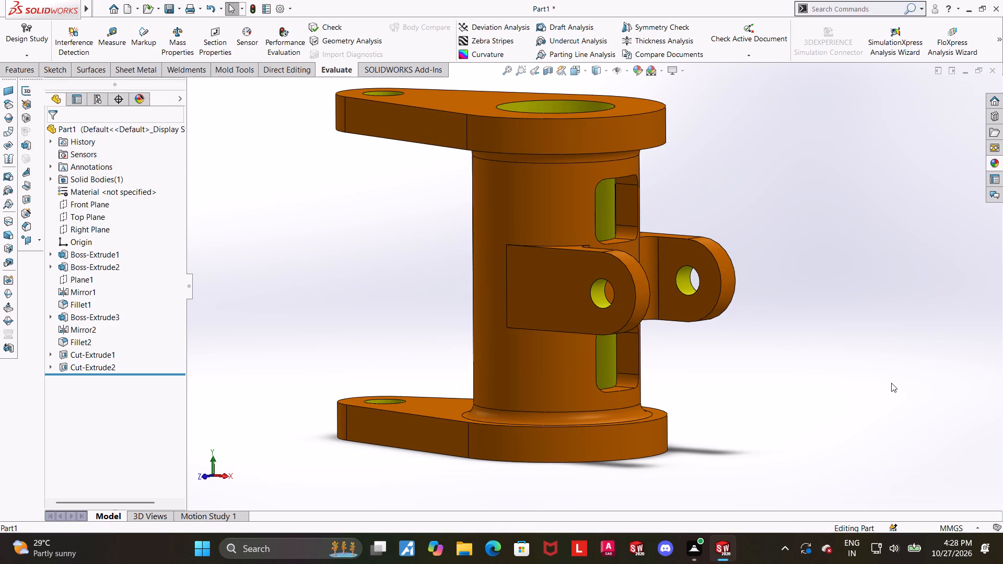
scroll(891, 383, up, 1)
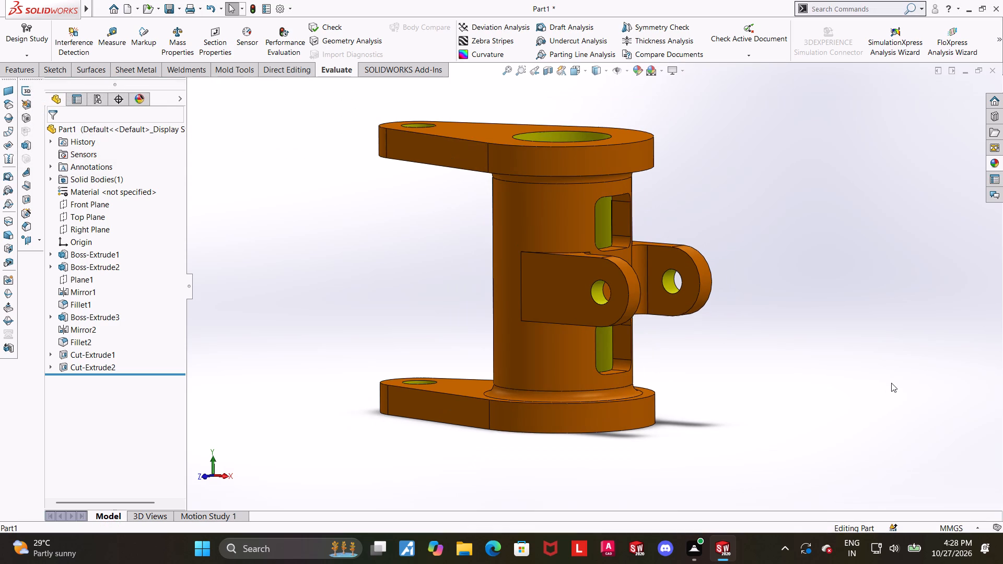
scroll(891, 383, up, 1)
scroll(890, 365, down, 2)
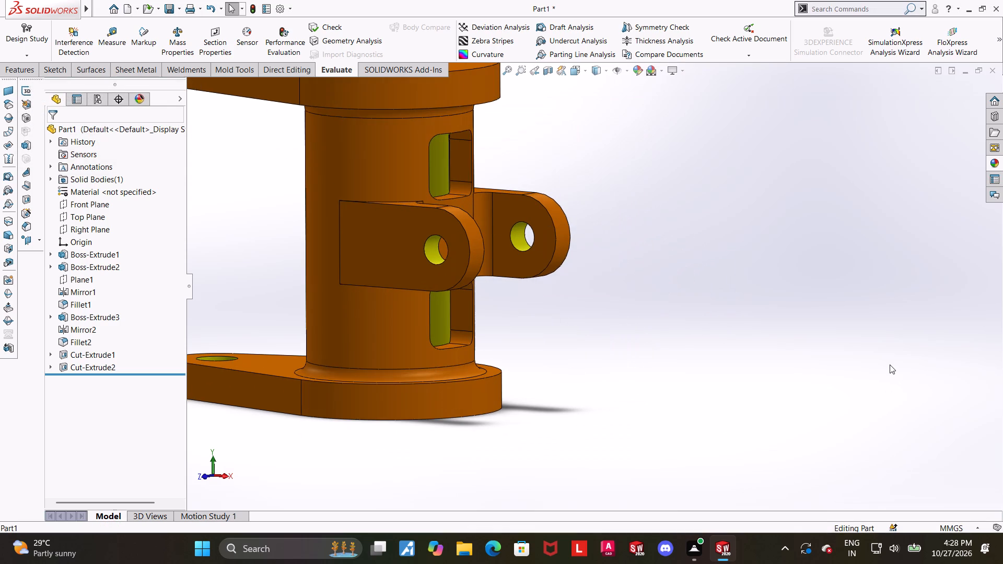
scroll(853, 383, up, 4)
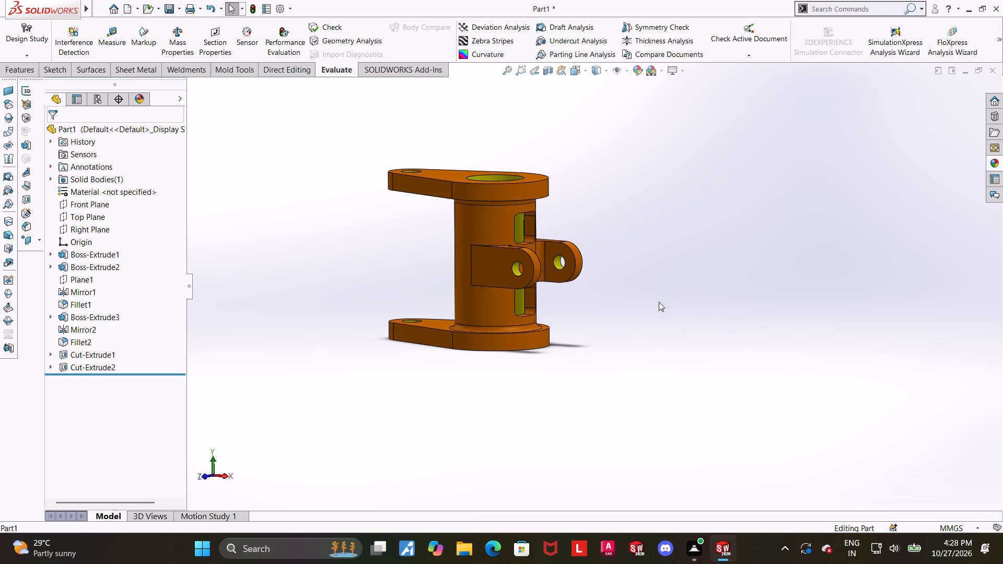
key(ctrl+7)
click(850, 392)
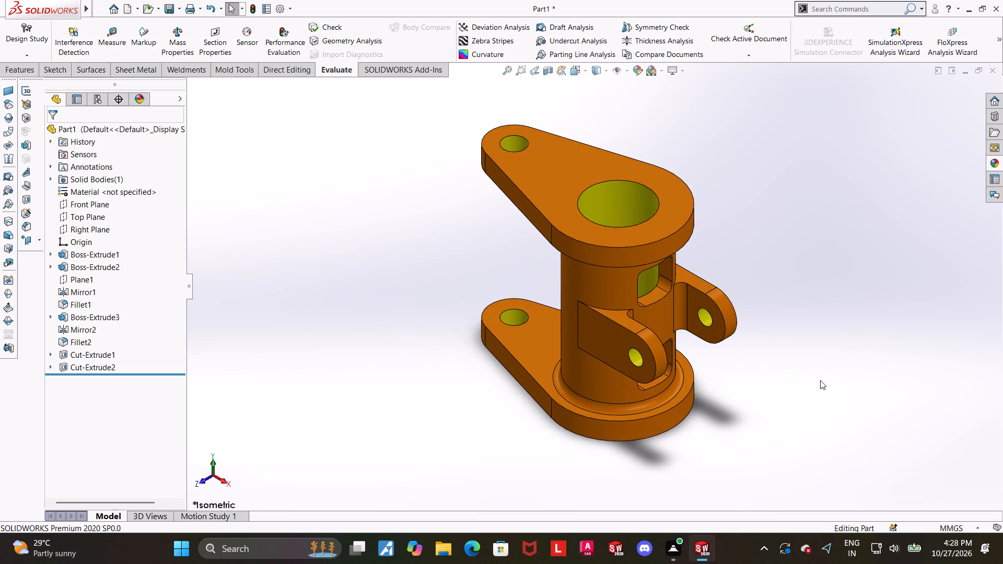
scroll(775, 360, down, 1)
scroll(774, 359, up, 2)
scroll(644, 298, down, 1)
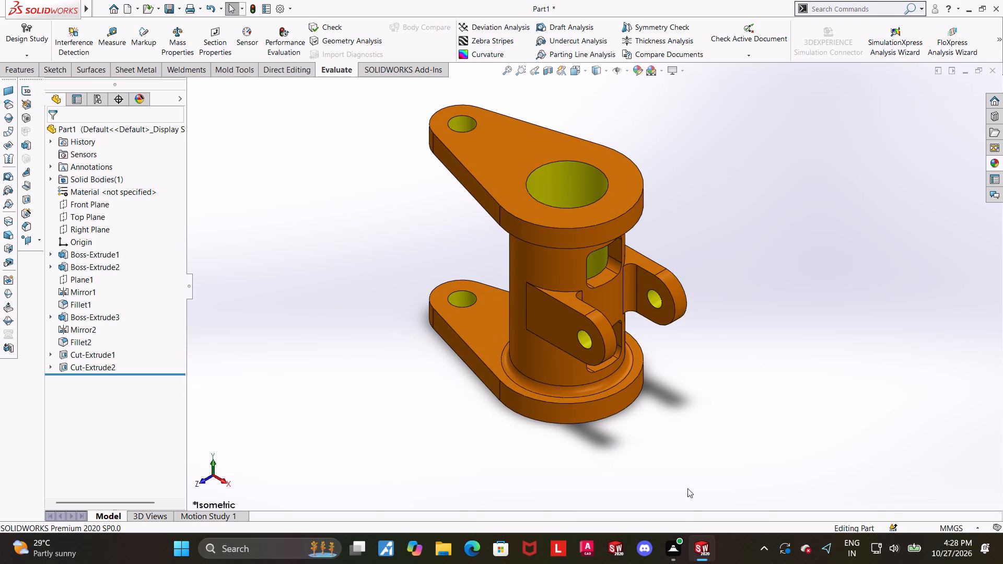
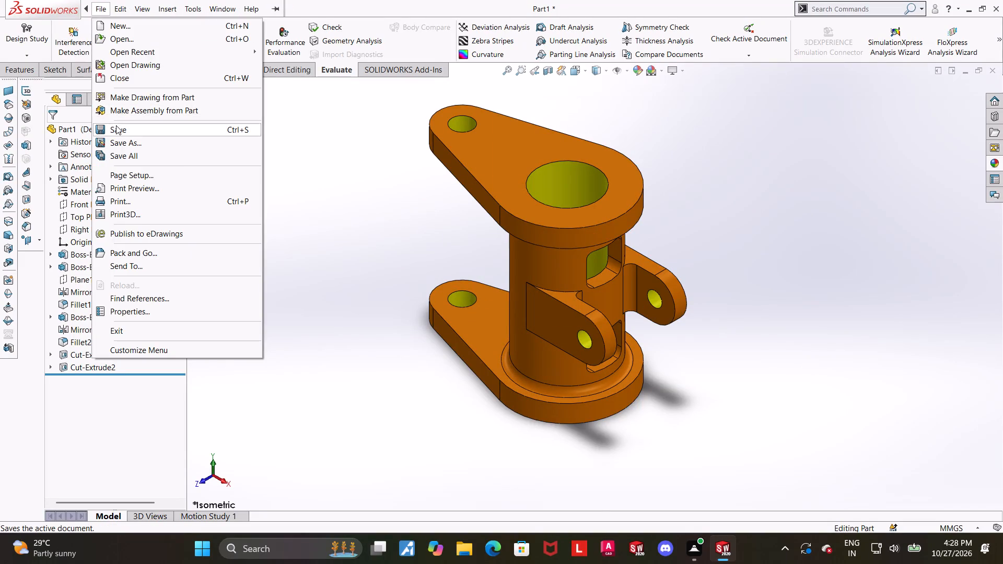
Save the part in SOLIDWORKS Part format under the file name "rocker sleeve trunion".
click(121, 139)
text(rocke)
text(r sleeve trunion)
key(Return)
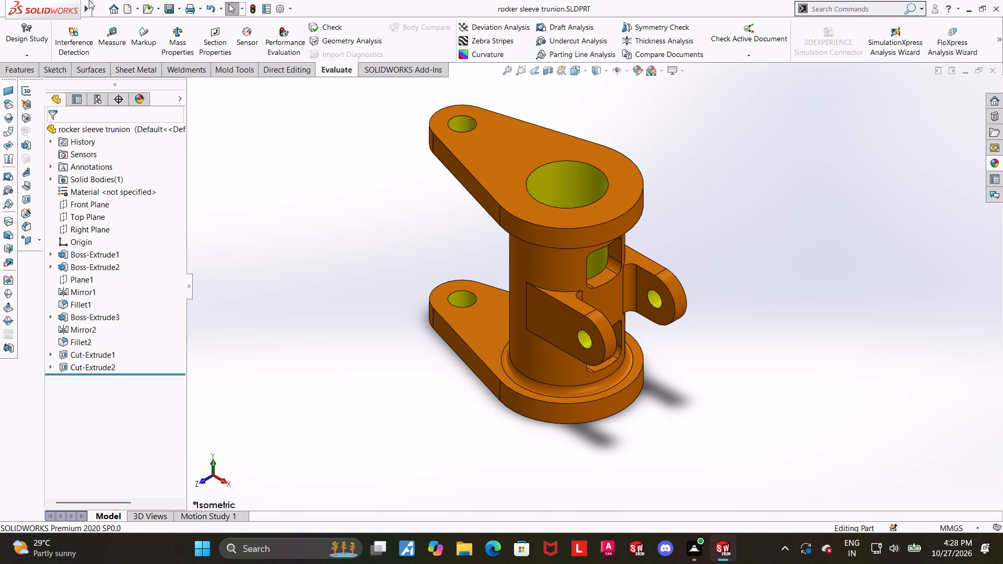
Save a PDF version of the part as "rocker sleeve trunion.pdf" in the Downloads folder.
click(130, 138)
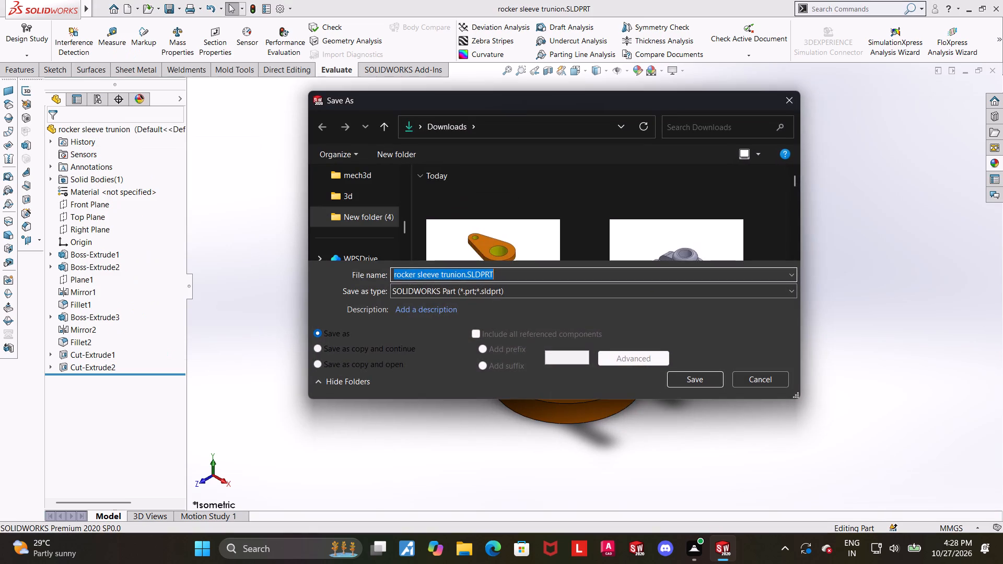
click(458, 292)
click(505, 79)
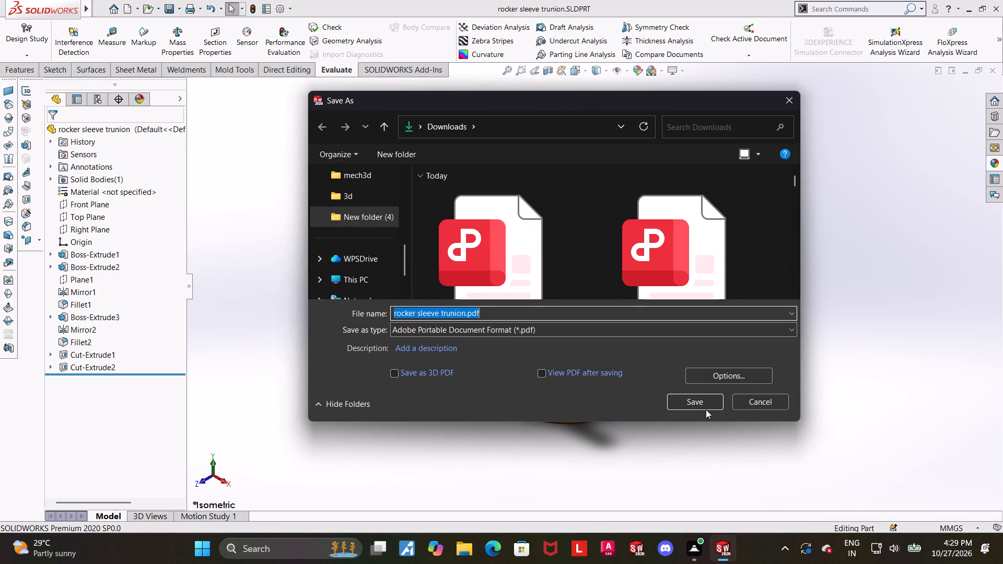
click(701, 402)
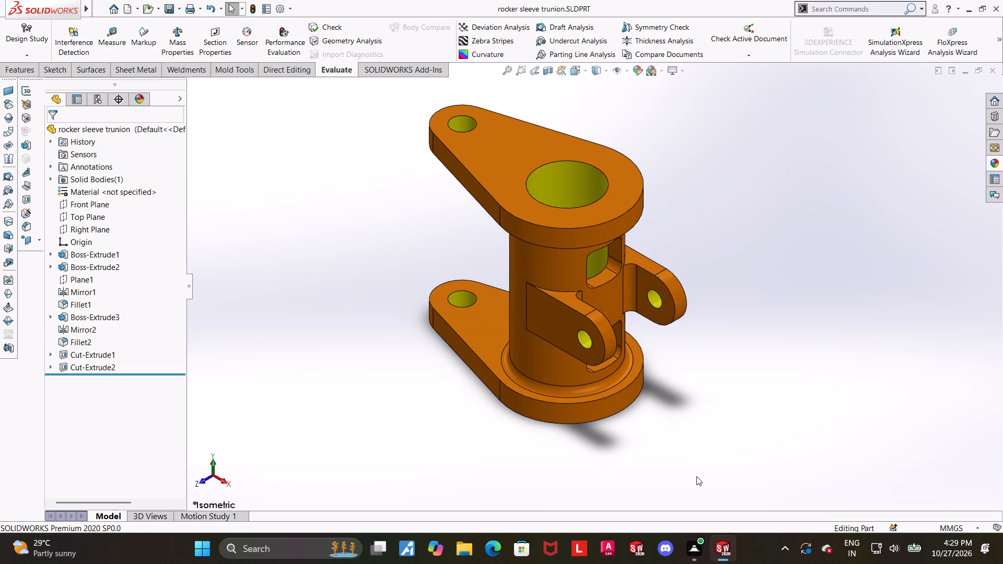